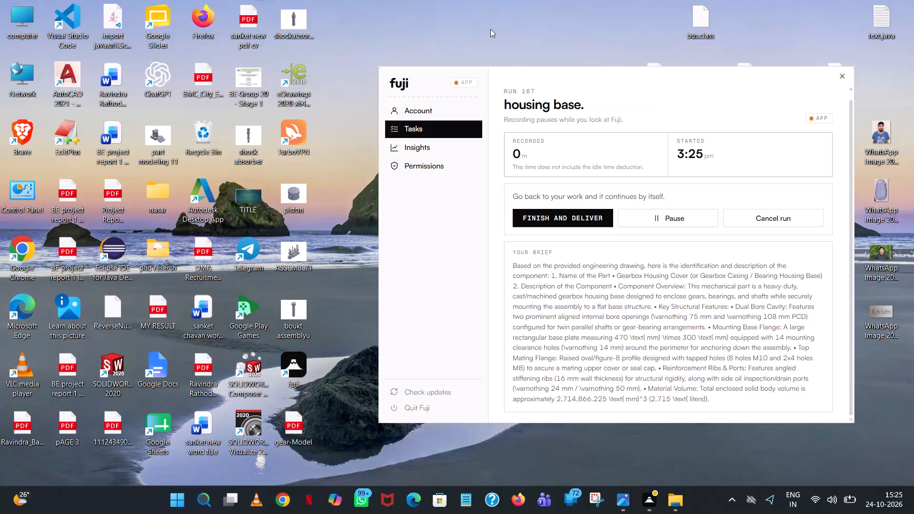
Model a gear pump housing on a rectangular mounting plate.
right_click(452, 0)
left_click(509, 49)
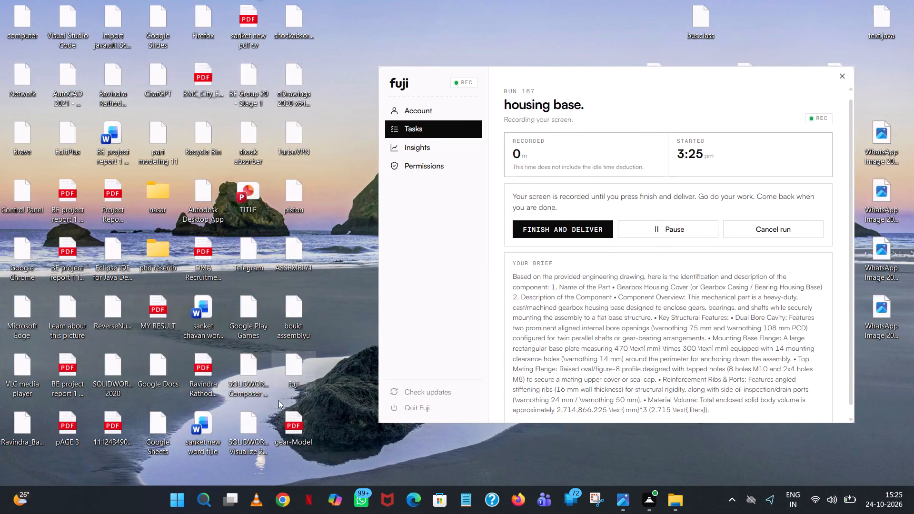
Launch SOLIDWORKS 2020 from the desktop.
double_click(111, 366)
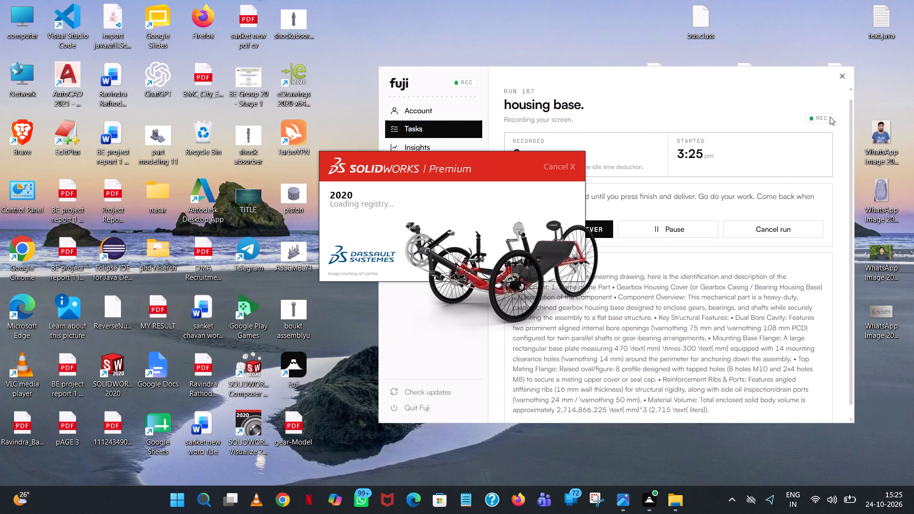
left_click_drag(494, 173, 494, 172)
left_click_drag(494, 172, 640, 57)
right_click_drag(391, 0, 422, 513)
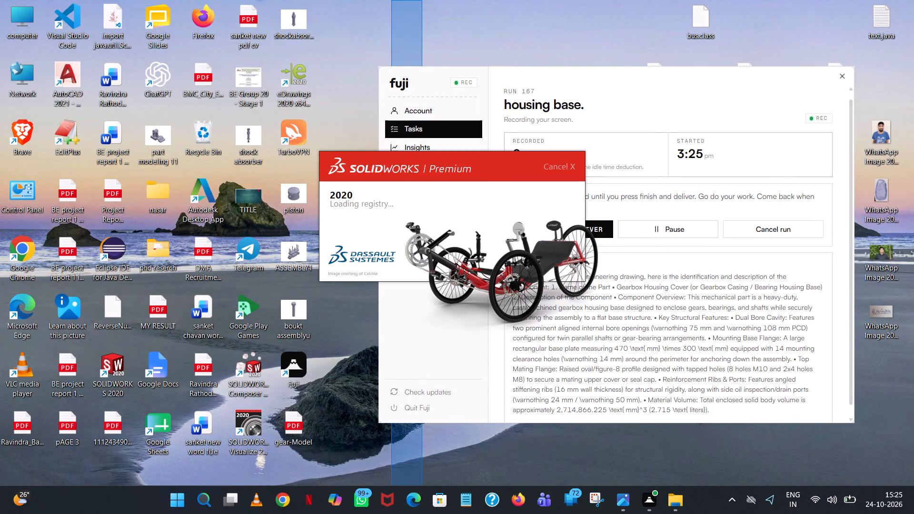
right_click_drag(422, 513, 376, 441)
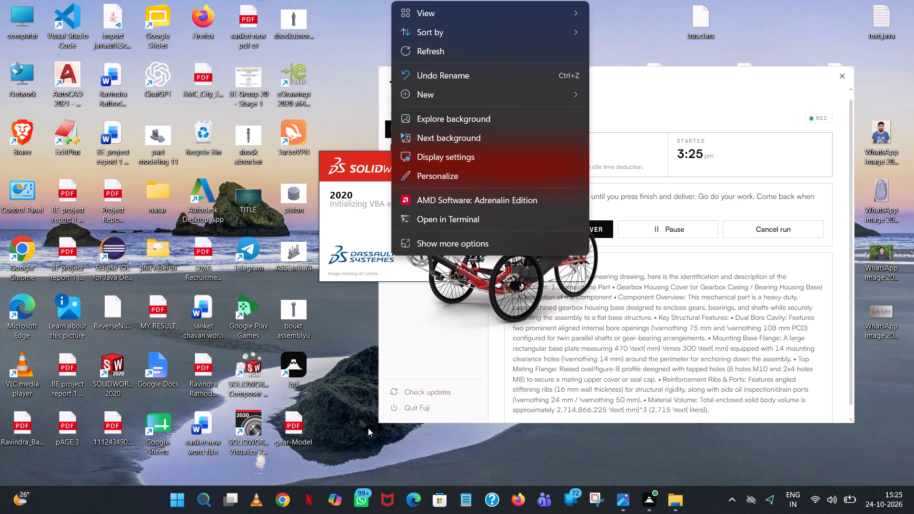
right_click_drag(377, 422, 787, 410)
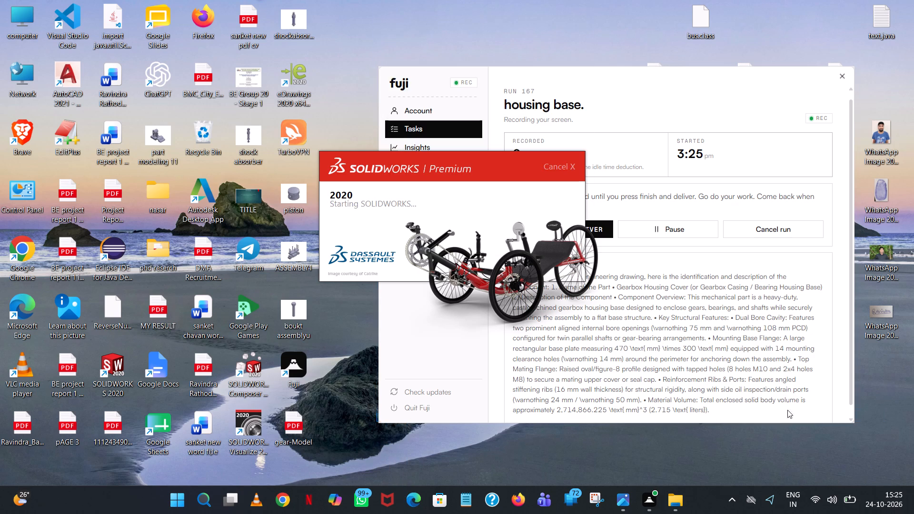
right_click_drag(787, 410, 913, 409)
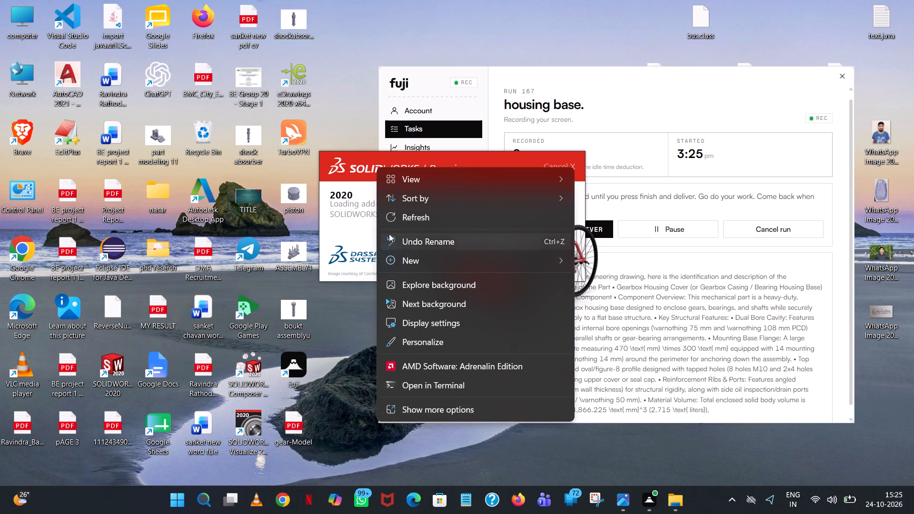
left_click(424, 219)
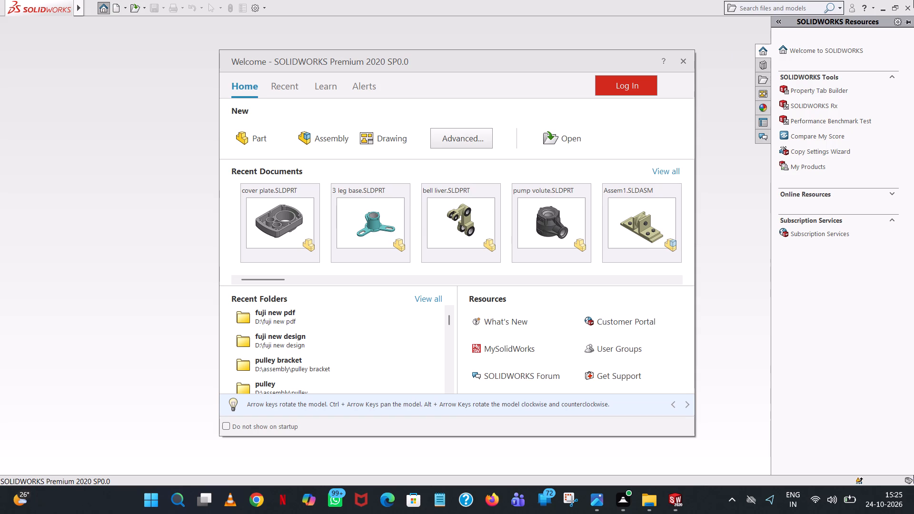
Create a new part document from the SOLIDWORKS welcome window.
double_click(241, 139)
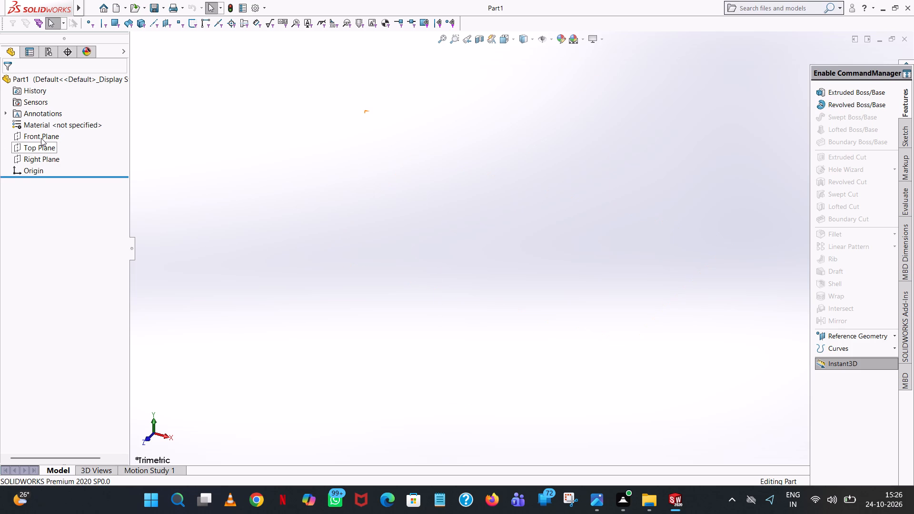
Select the Top Plane of the new, empty part.
left_click(38, 151)
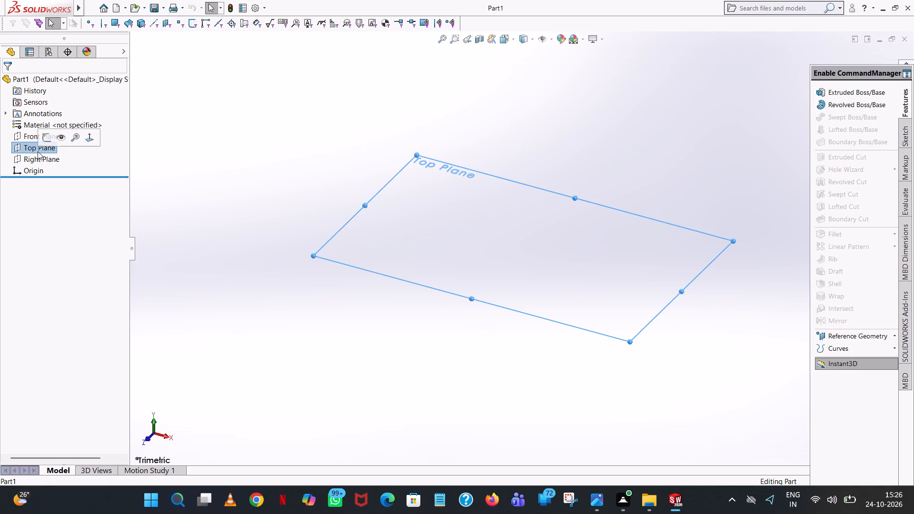
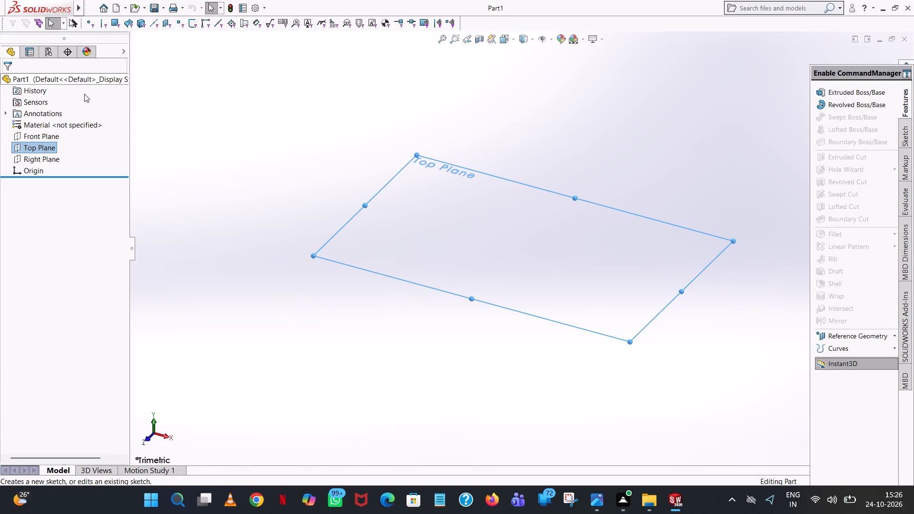
Start a new sketch on the Top Plane.
left_click(46, 148)
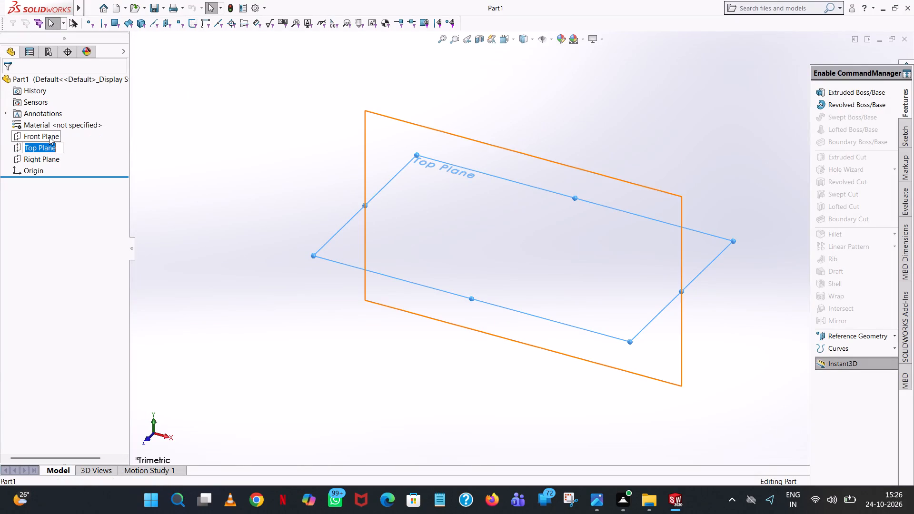
left_click(131, 147)
left_click(30, 146)
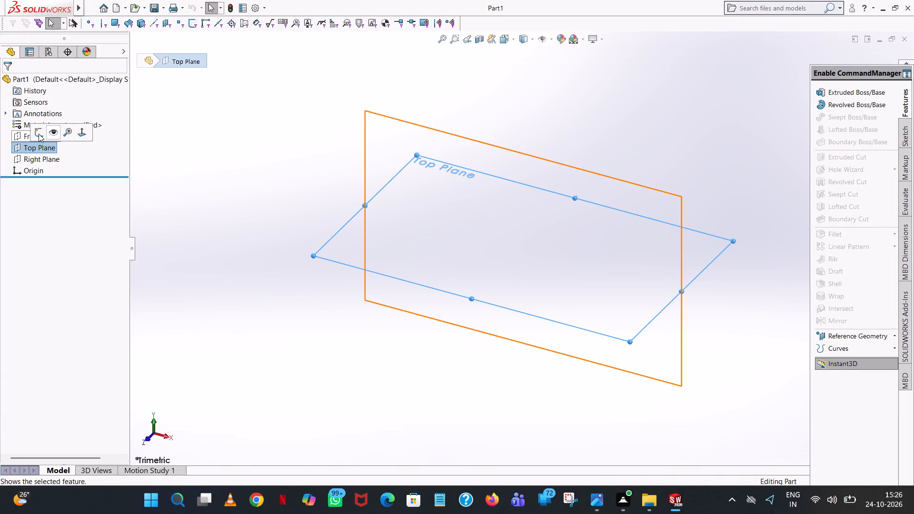
left_click(39, 133)
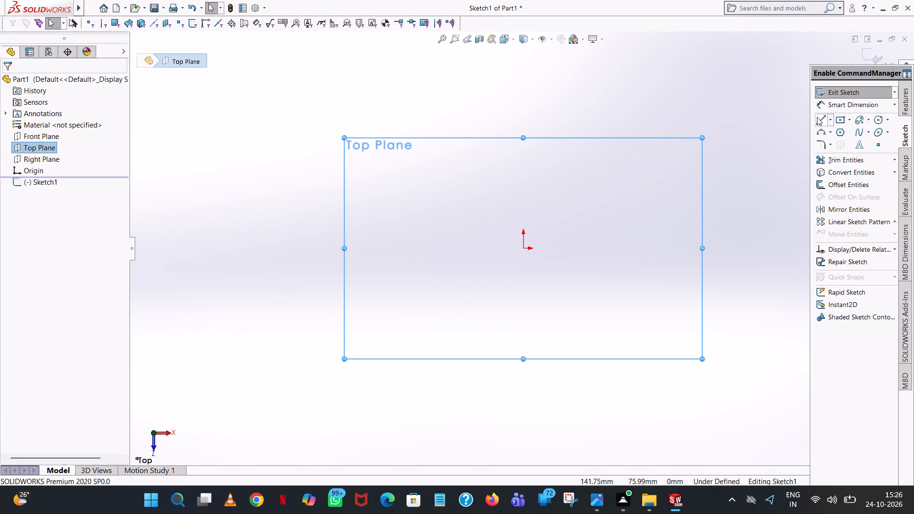
Draw a horizontal line from the origin along positive X with a length of 220/2 (110 mm).
left_click(818, 122)
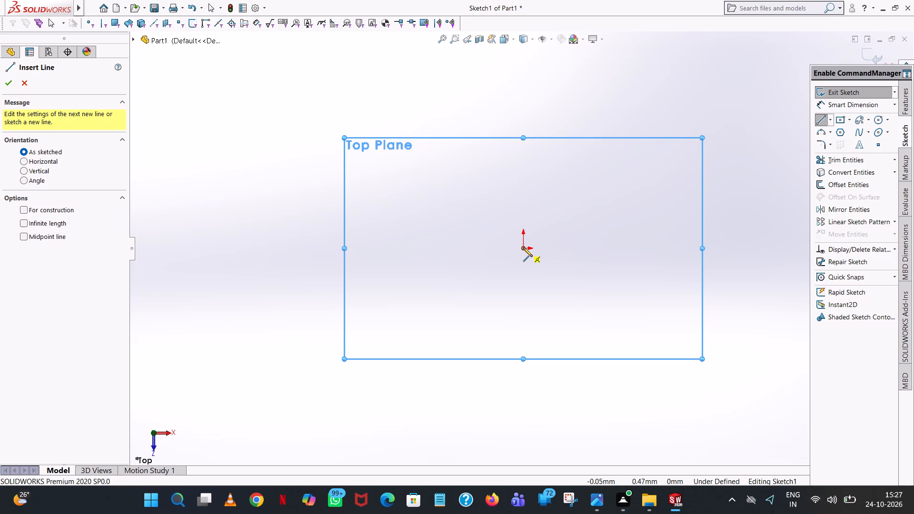
left_click(523, 247)
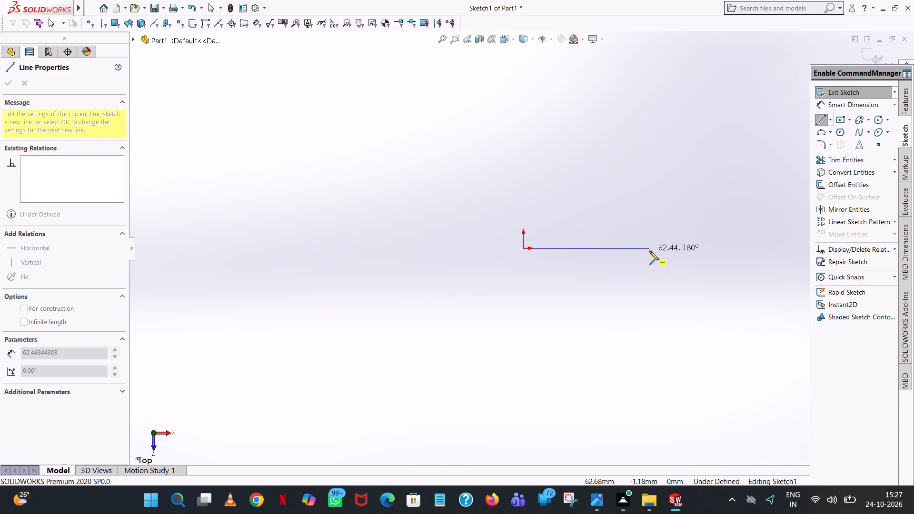
left_click(649, 251)
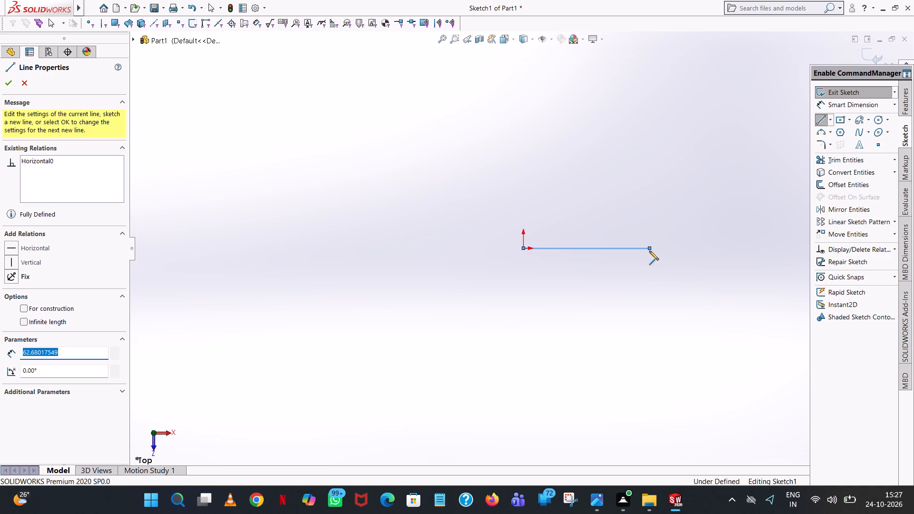
type("220/2")
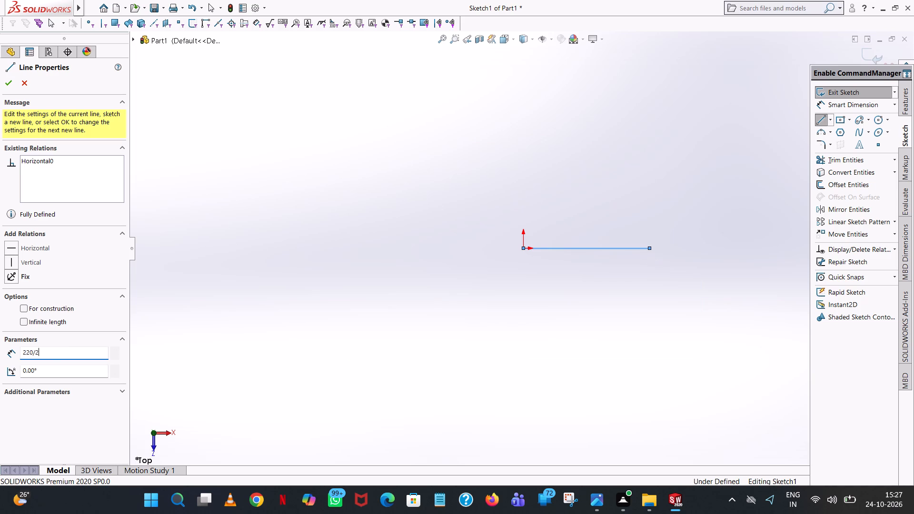
key("Return")
right_click(535, 260)
left_click(570, 268)
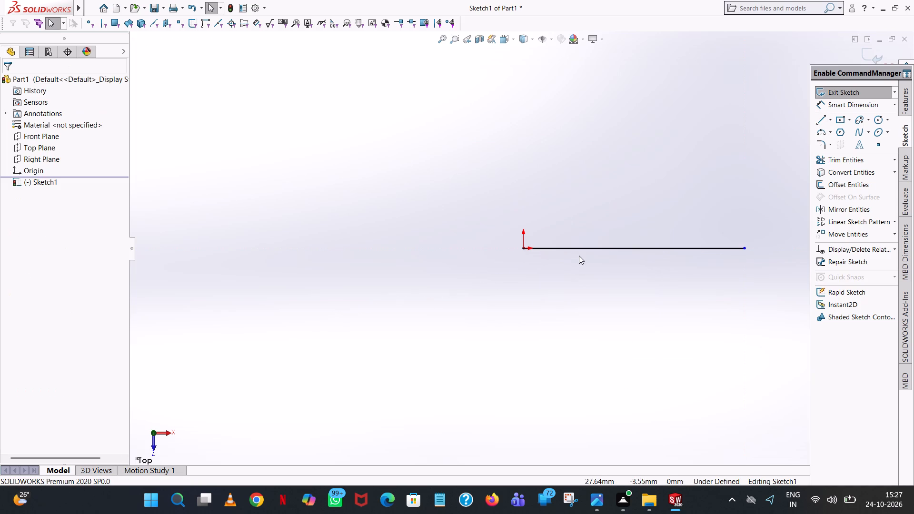
Add 40 mm to the horizontal line, setting its length to 150 mm.
left_click(581, 249)
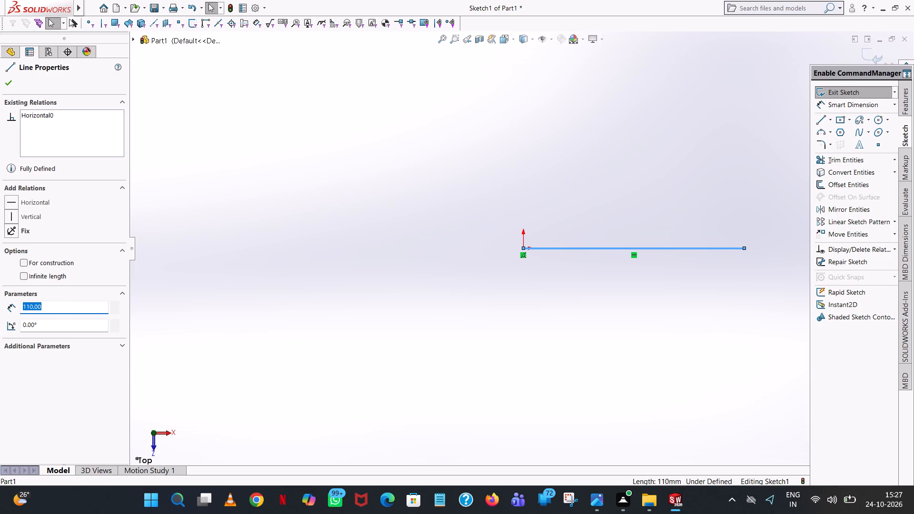
left_click(50, 304)
type("+4")
key("0")
key("Return")
scroll(50, 304, "up", 4)
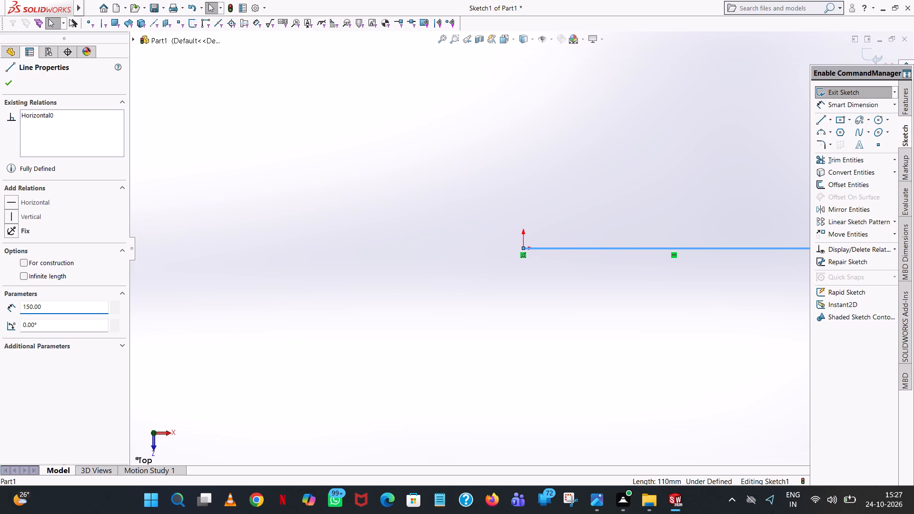
scroll(50, 304, "up", 3)
scroll(682, 213, "up", 5)
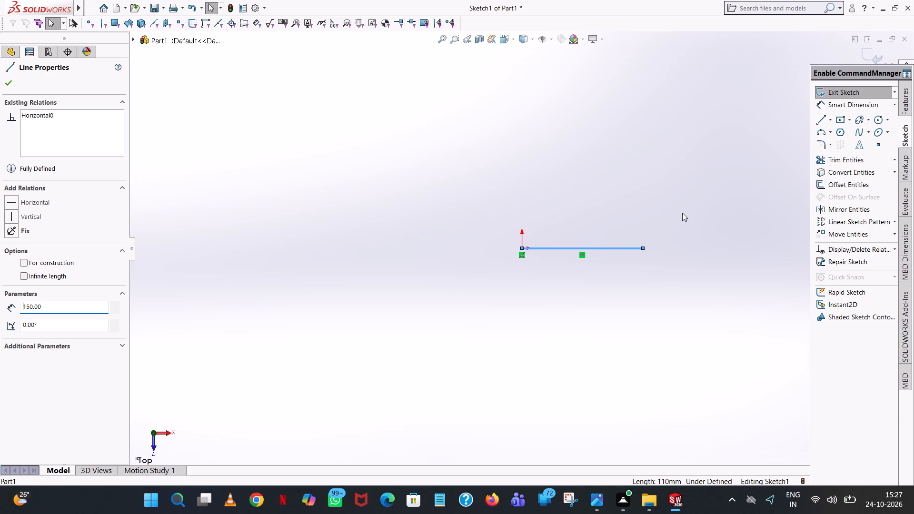
left_click(682, 213)
Draw a vertical line upward from the horizontal line's outer endpoint and set its length to 390+40 (430 mm).
left_click(818, 119)
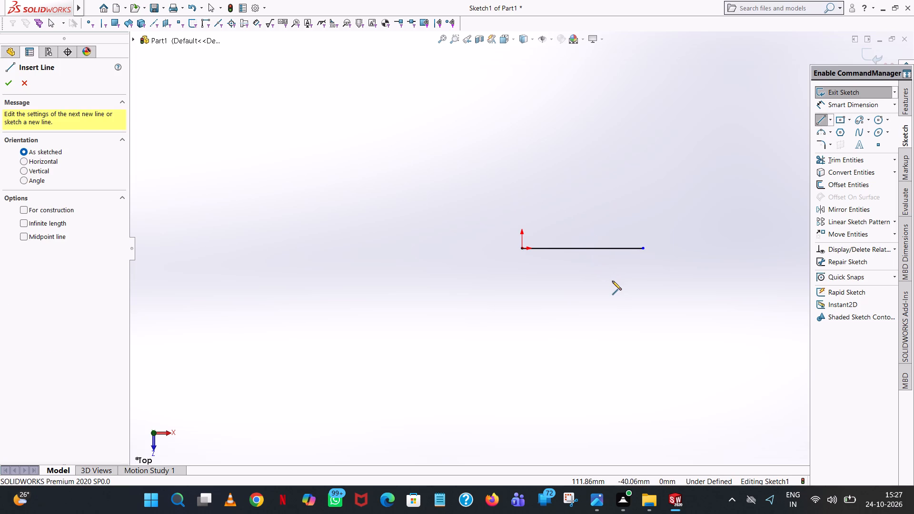
scroll(612, 281, "down", 1)
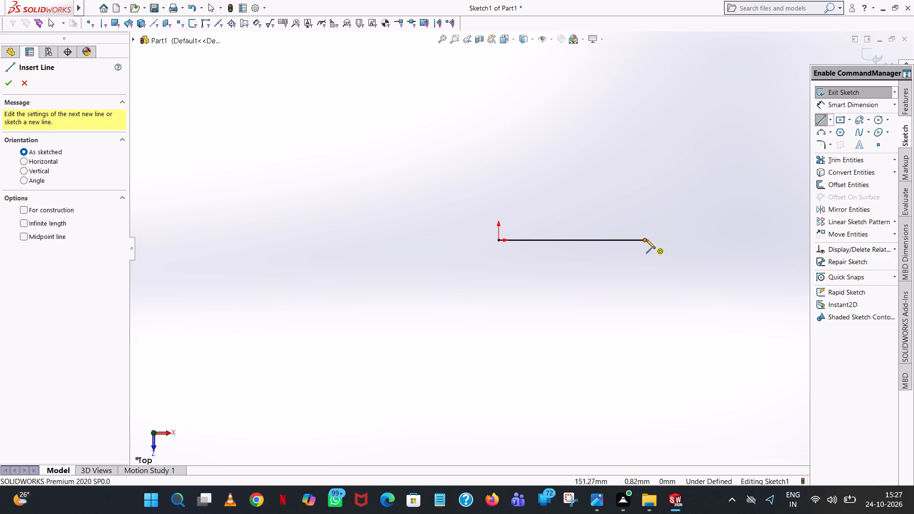
left_click(646, 239)
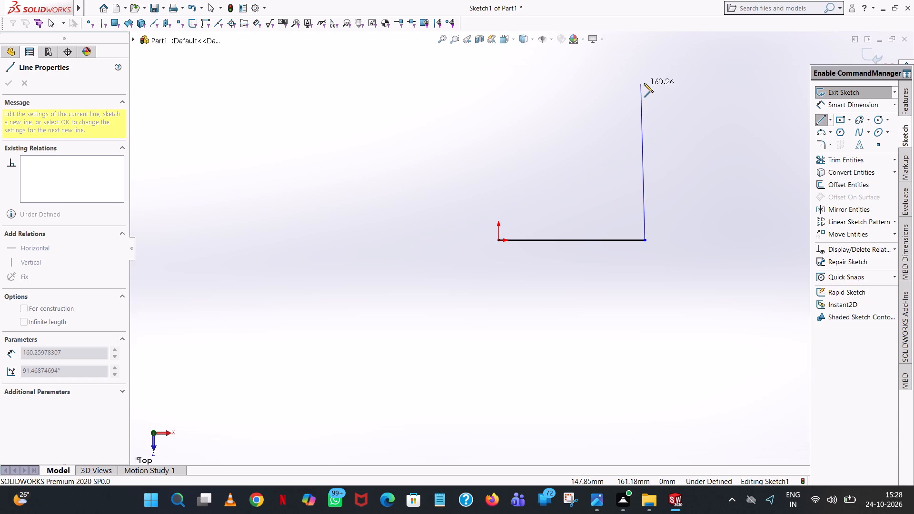
scroll(644, 83, "up", 2)
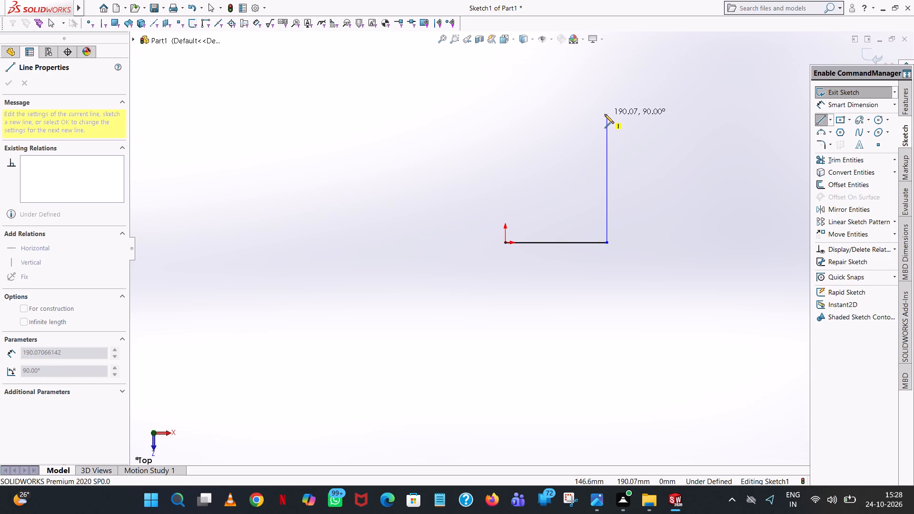
left_click(605, 114)
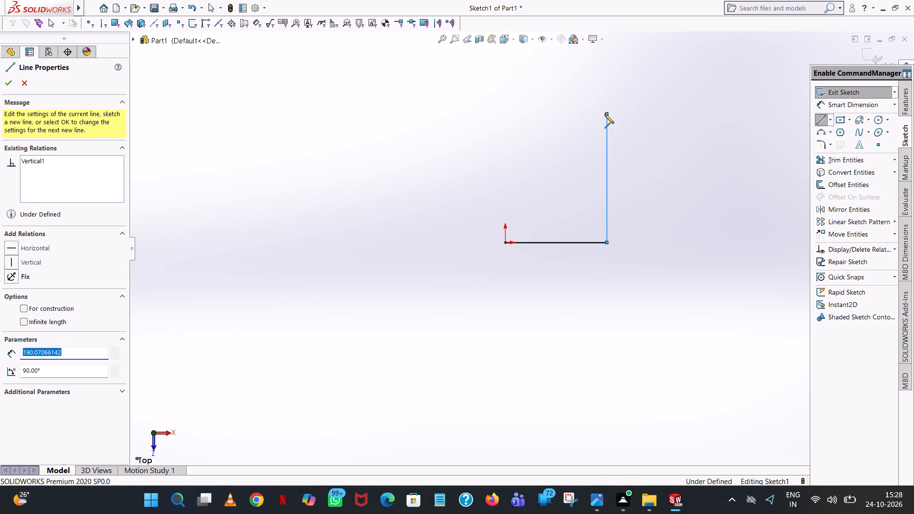
key("3")
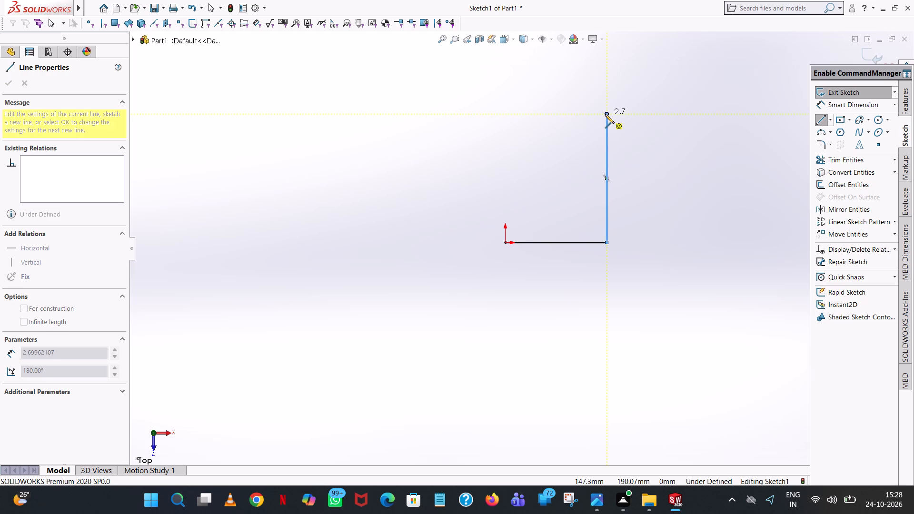
right_click(605, 114)
left_click(620, 121)
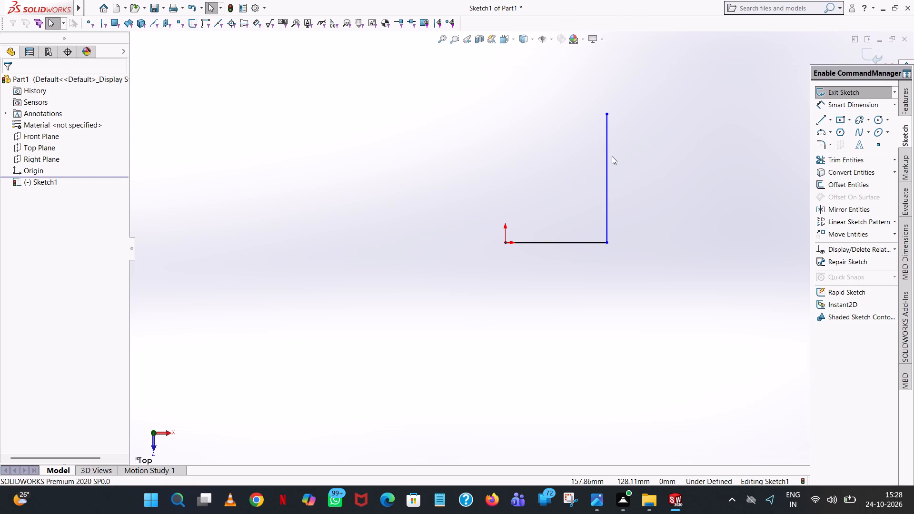
left_click(608, 155)
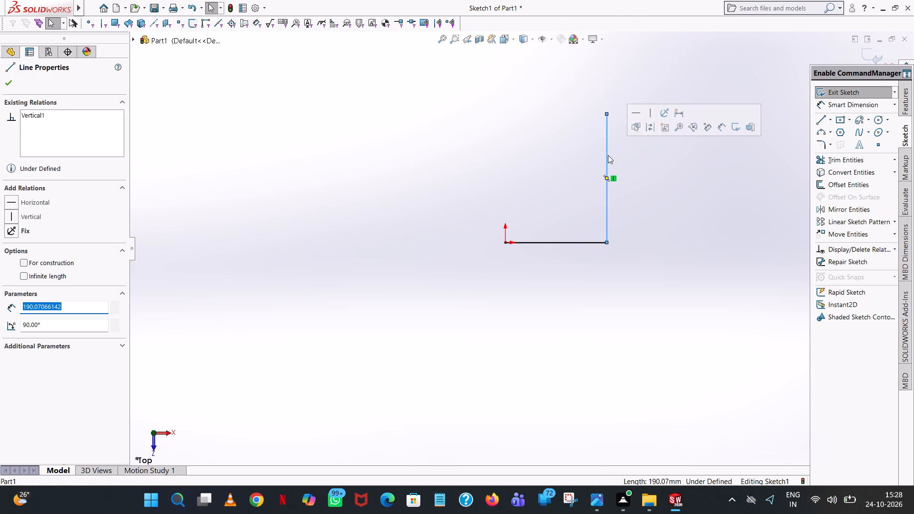
type("390+")
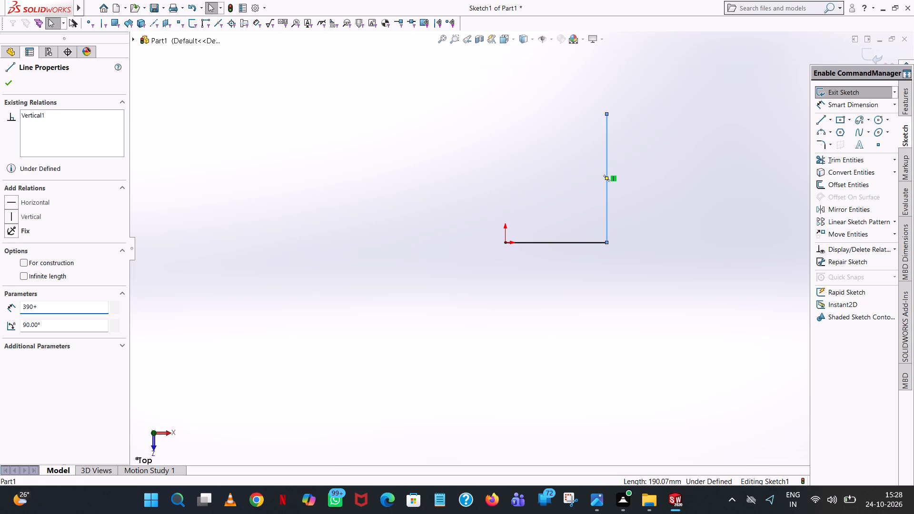
type("40")
key("Return")
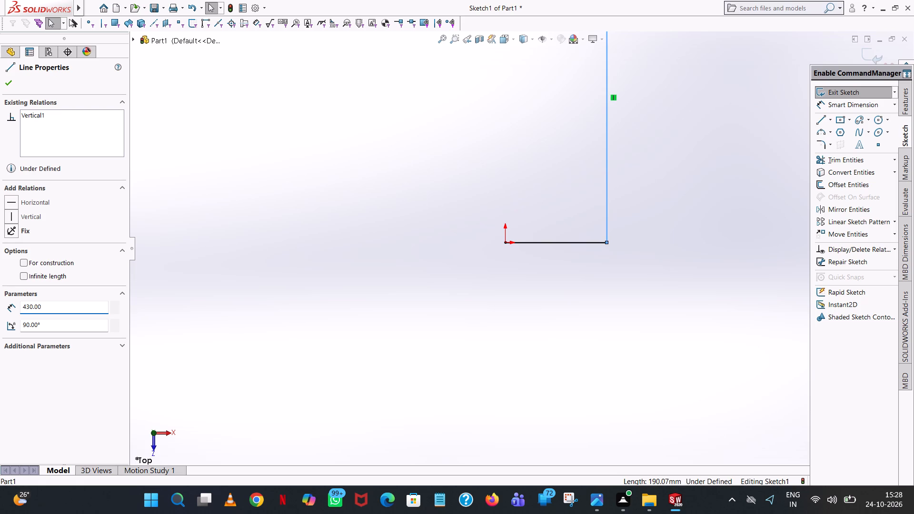
Draw a horizontal line from the vertical line's upper endpoint back across the origin side, with a length of 80+220 (300 mm).
scroll(608, 155, "up", 4)
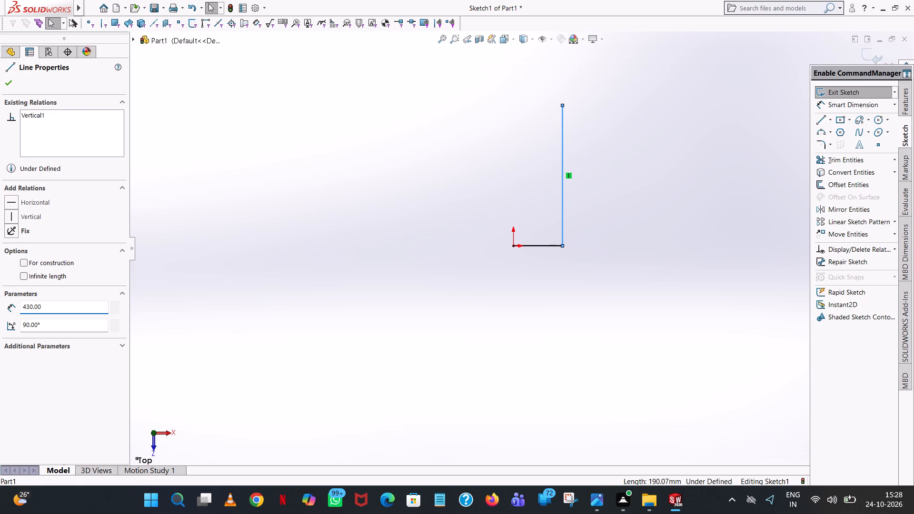
left_click(822, 118)
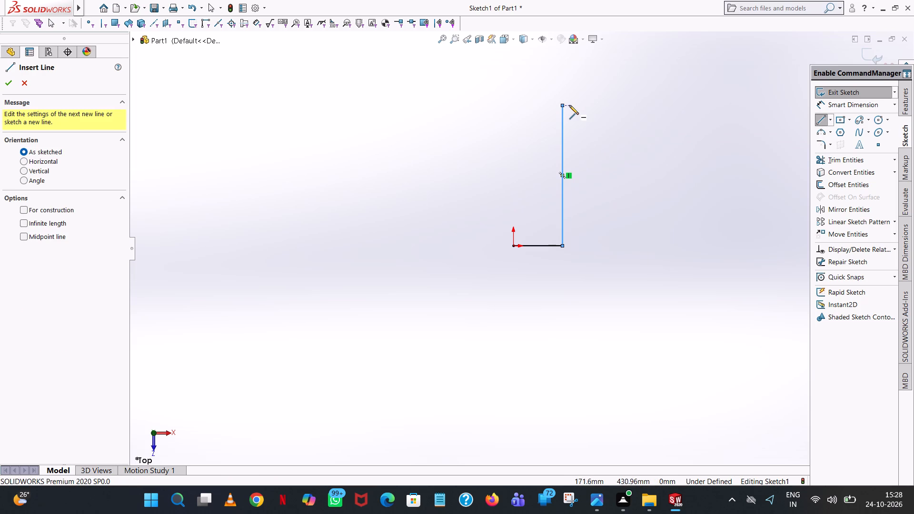
left_click(563, 105)
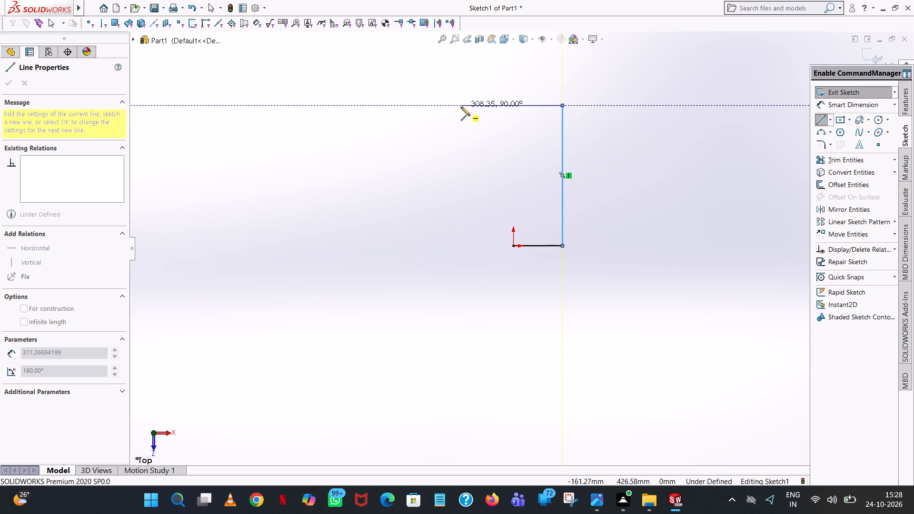
left_click(461, 107)
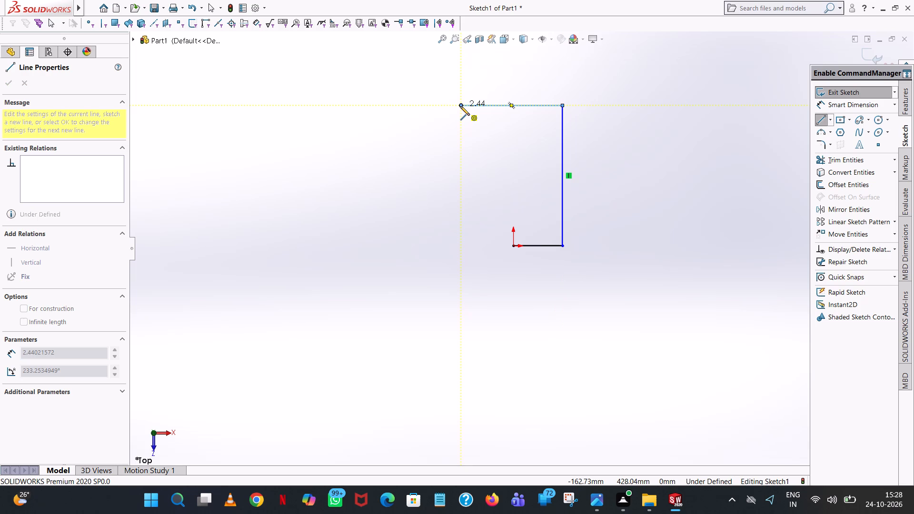
right_click(460, 106)
left_click(506, 113)
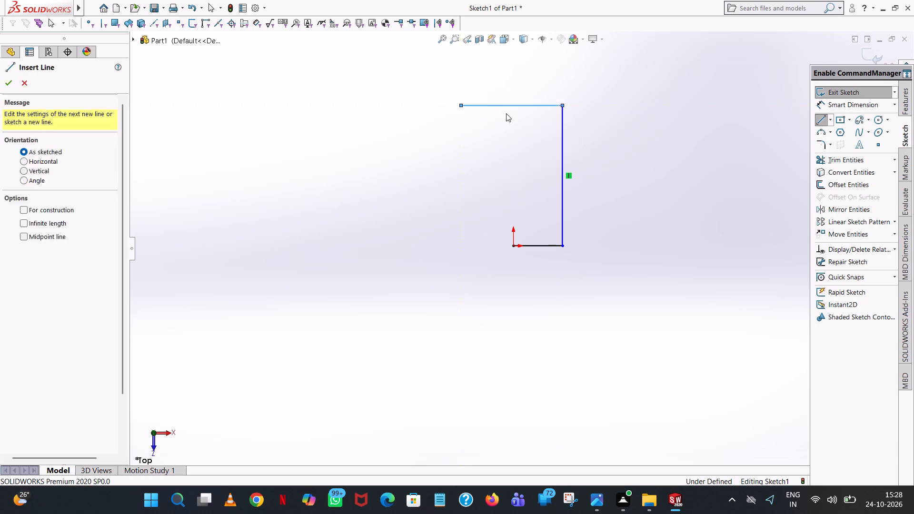
left_click(501, 106)
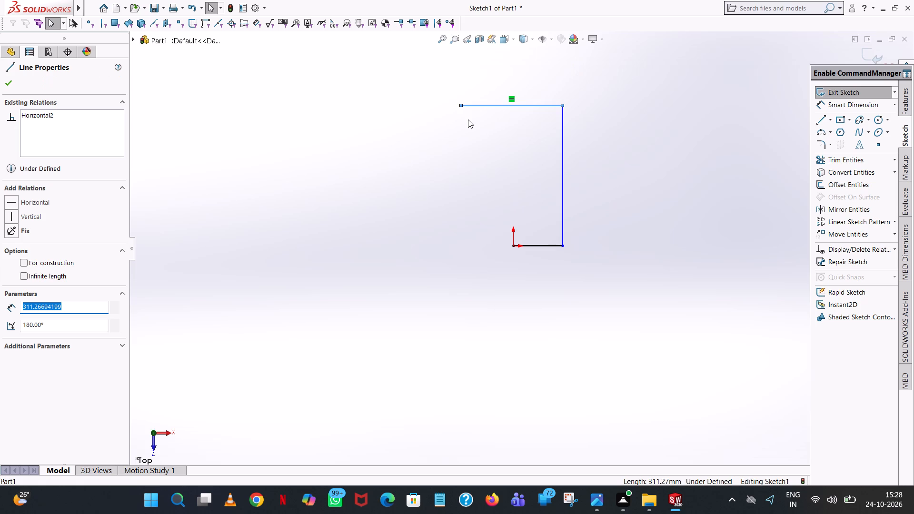
type("80+")
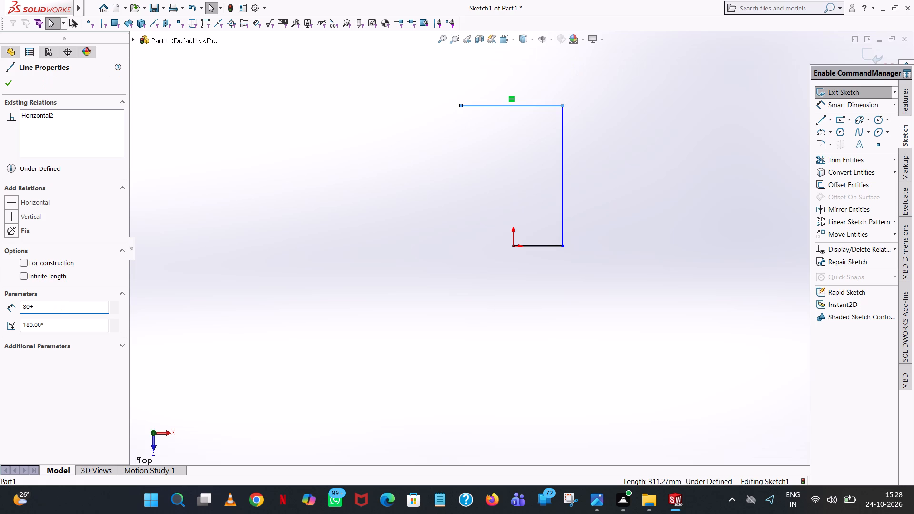
type("220")
key("Return")
left_click(676, 228)
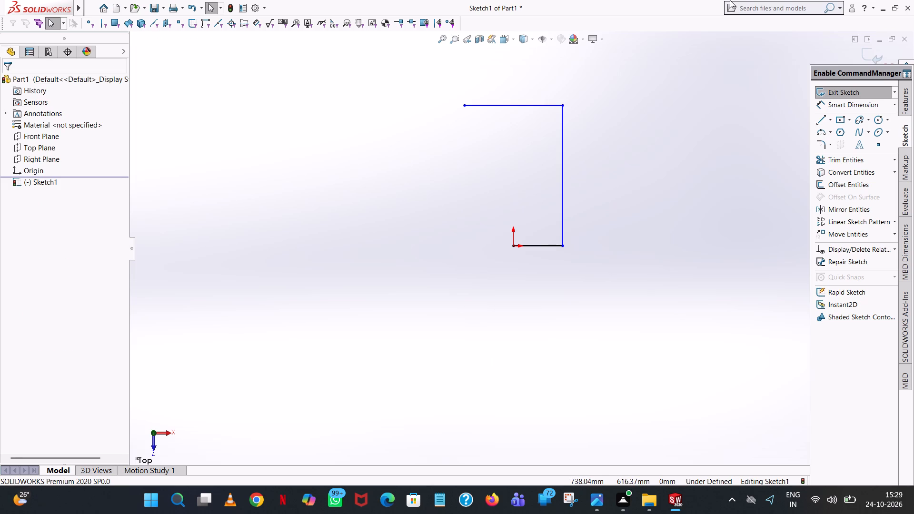
Draw a vertical line downward from the top line's free endpoint and set its length to 80+390 (470 mm).
left_click(818, 120)
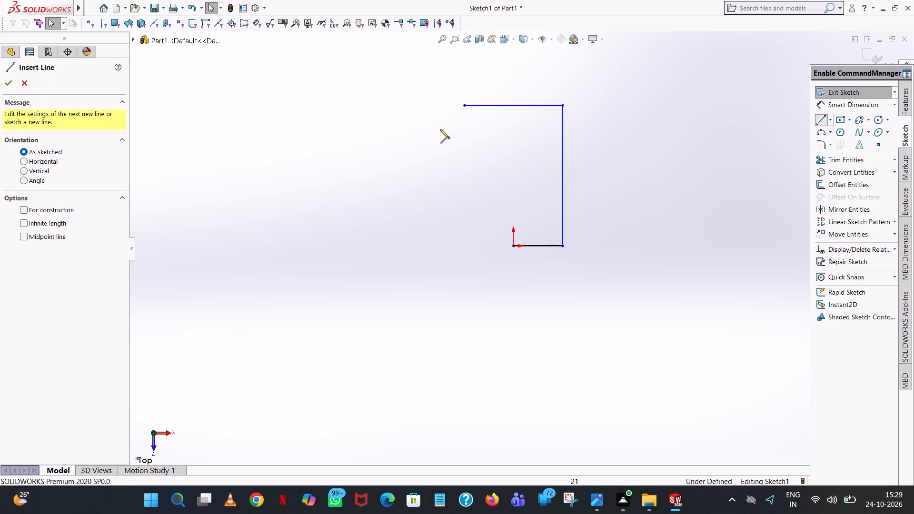
left_click(462, 106)
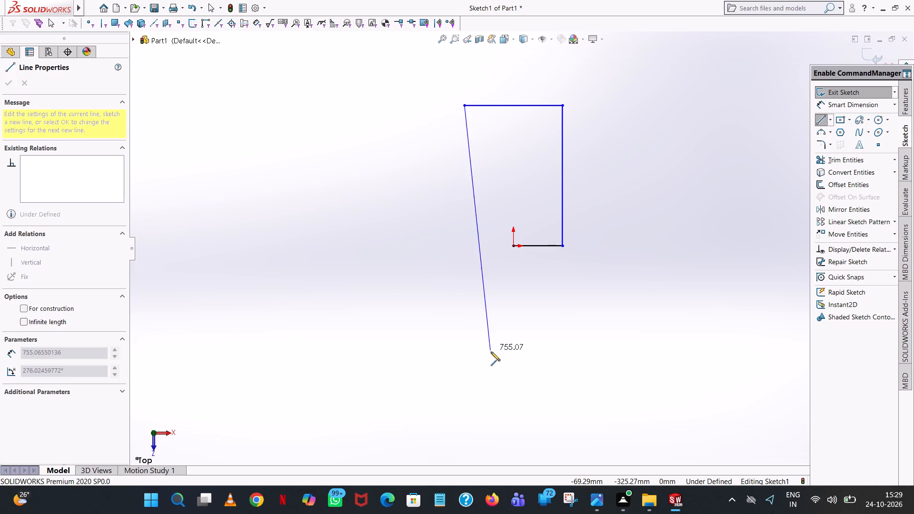
left_click(463, 287)
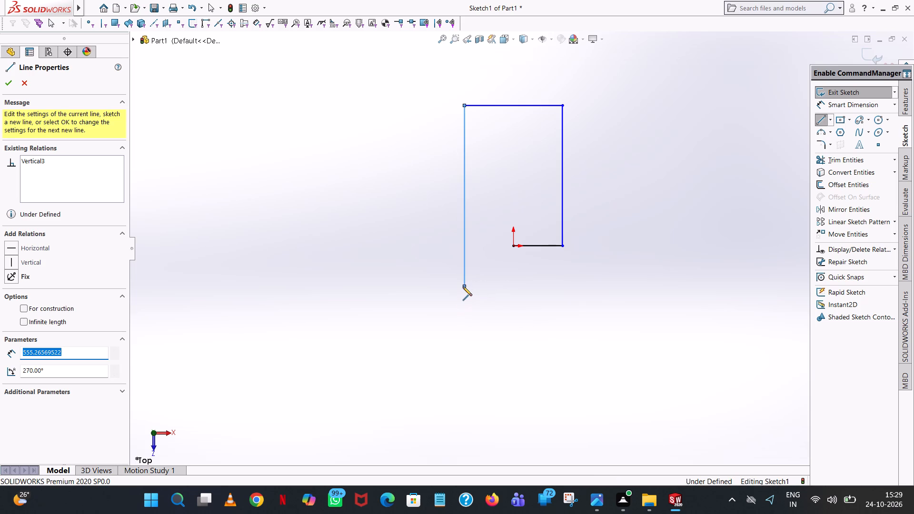
type("80+")
type("390")
key("Return")
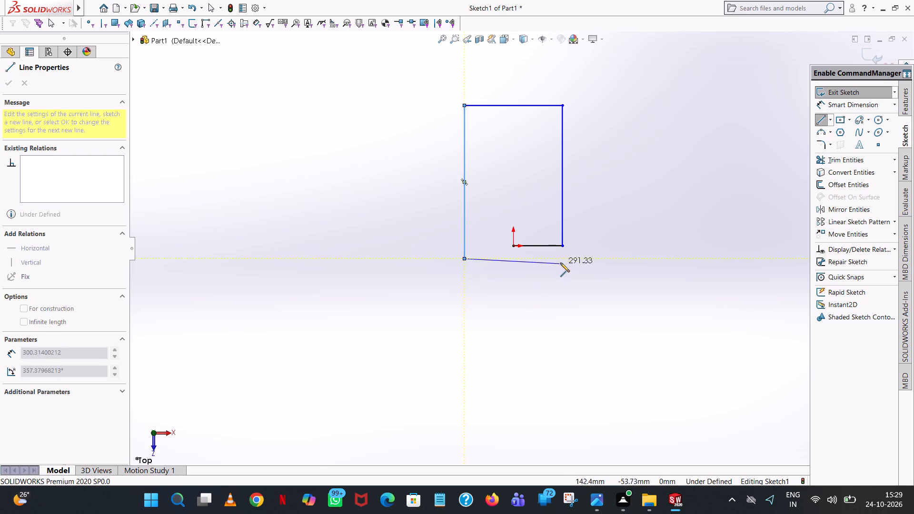
Close the outline with a 300 mm horizontal bottom line and a 40 mm vertical line up to the existing right side's lower endpoint.
scroll(563, 258, "down", 7)
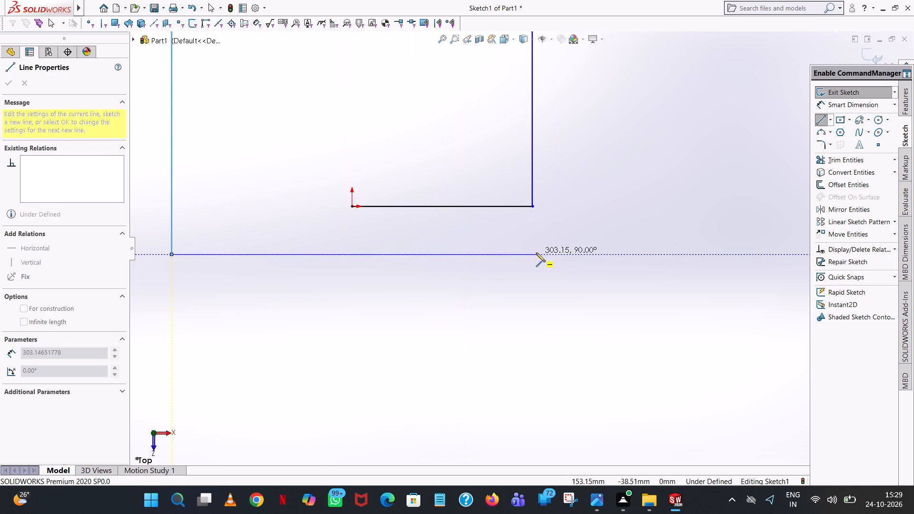
left_click(531, 253)
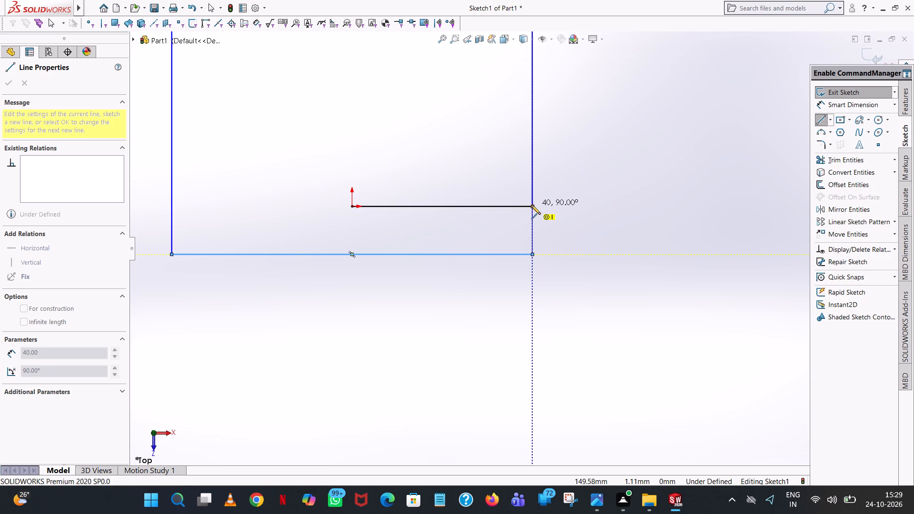
left_click(531, 205)
right_click(531, 205)
left_click(553, 210)
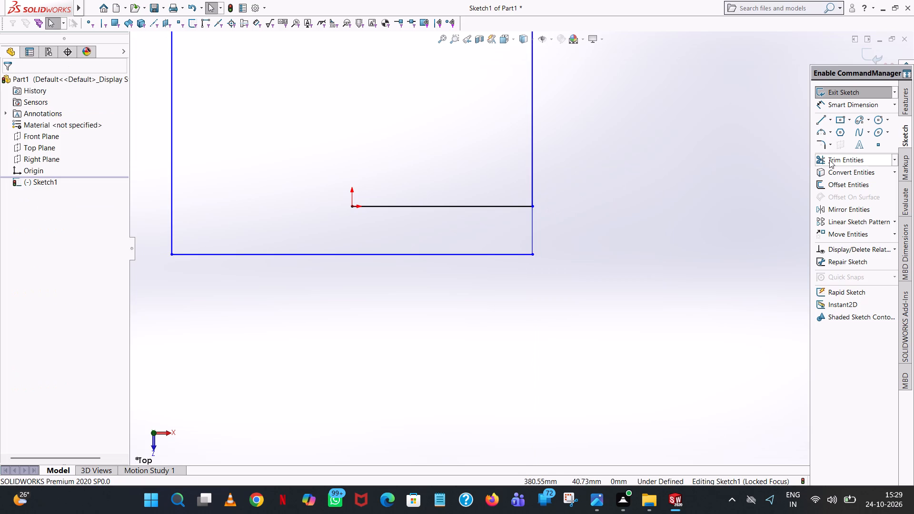
Trim away the horizontal line running from the origin to the outline's right side.
left_click(829, 160)
left_click(459, 204)
scroll(462, 198, "up", 6)
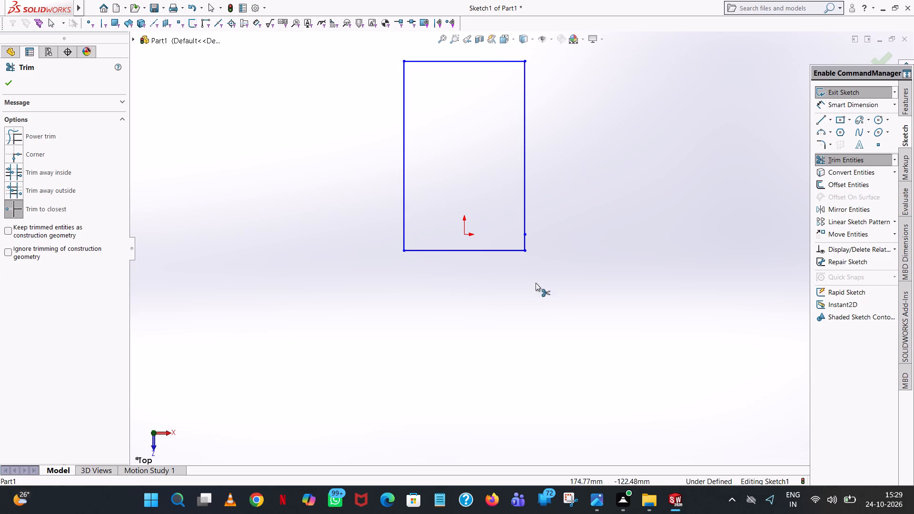
scroll(497, 174, "up", 2)
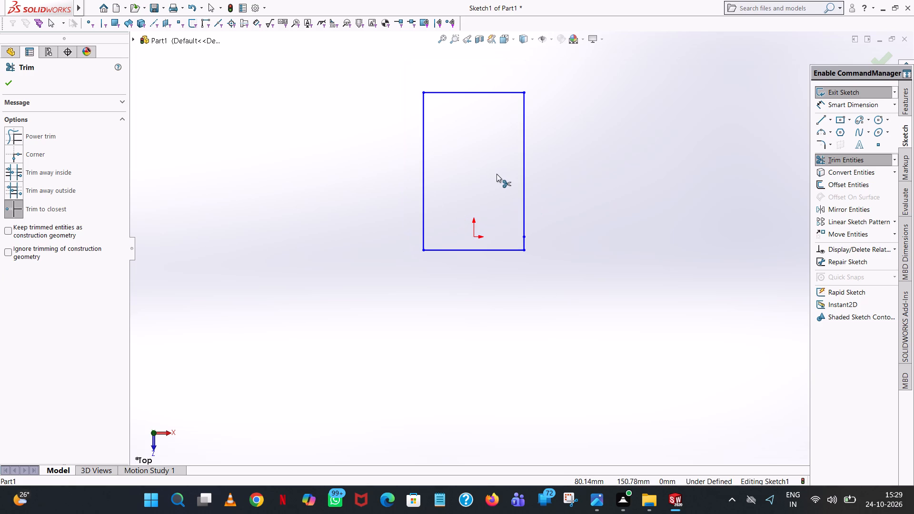
scroll(497, 174, "down", 1)
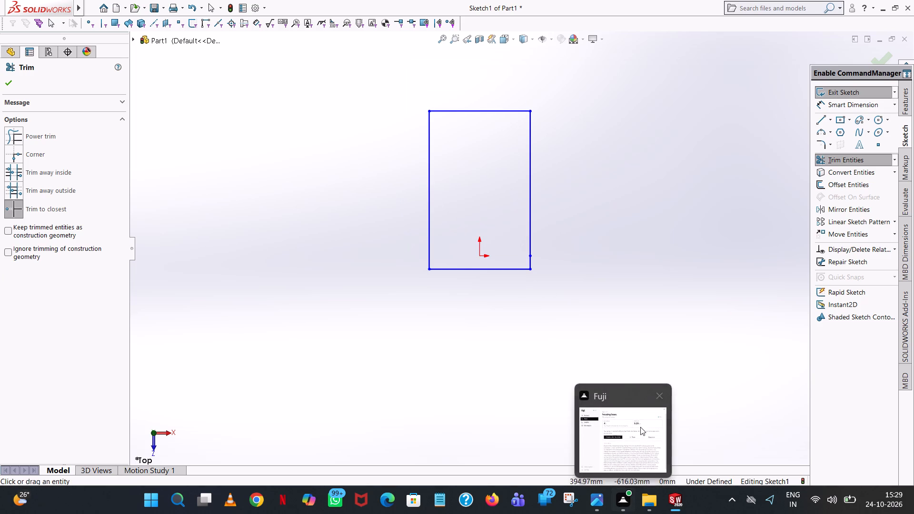
Dimension the outline's top edge at 300 mm and its full left edge at 470 mm.
left_click(845, 102)
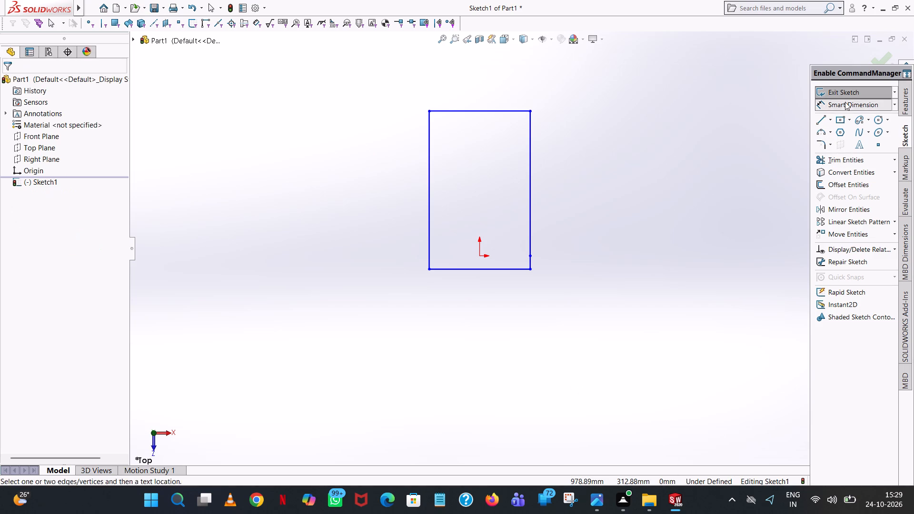
left_click(451, 110)
left_click(478, 81)
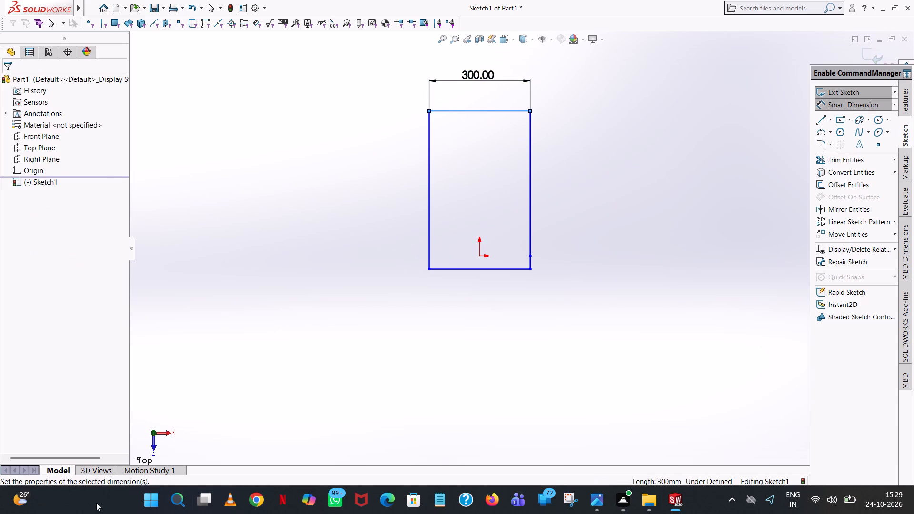
left_click(436, 65)
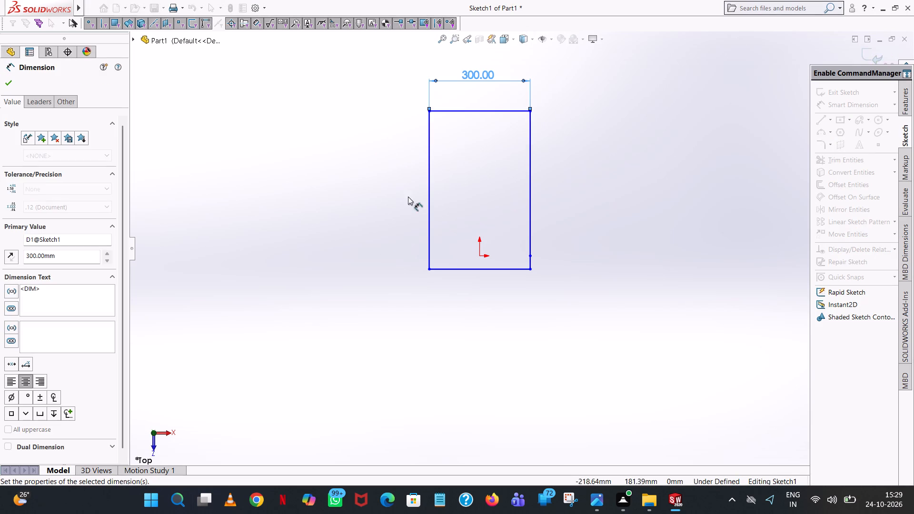
left_click(429, 213)
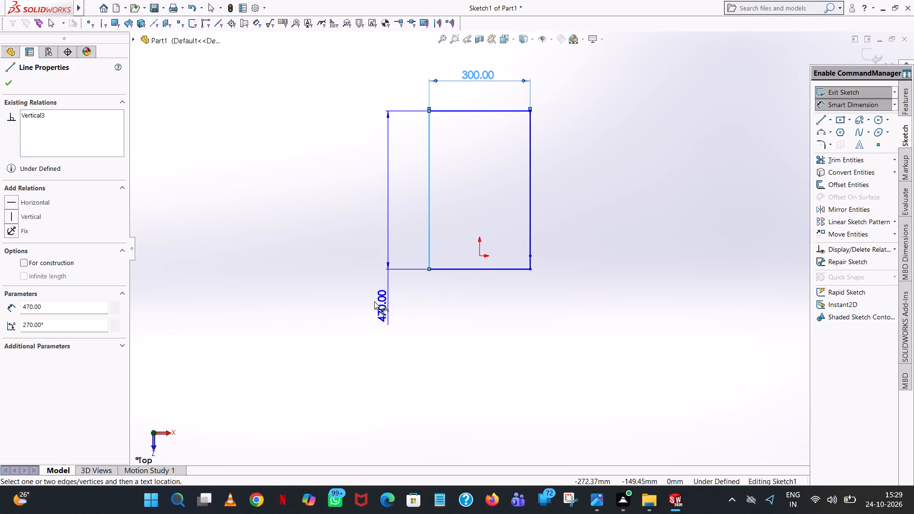
left_click(343, 283)
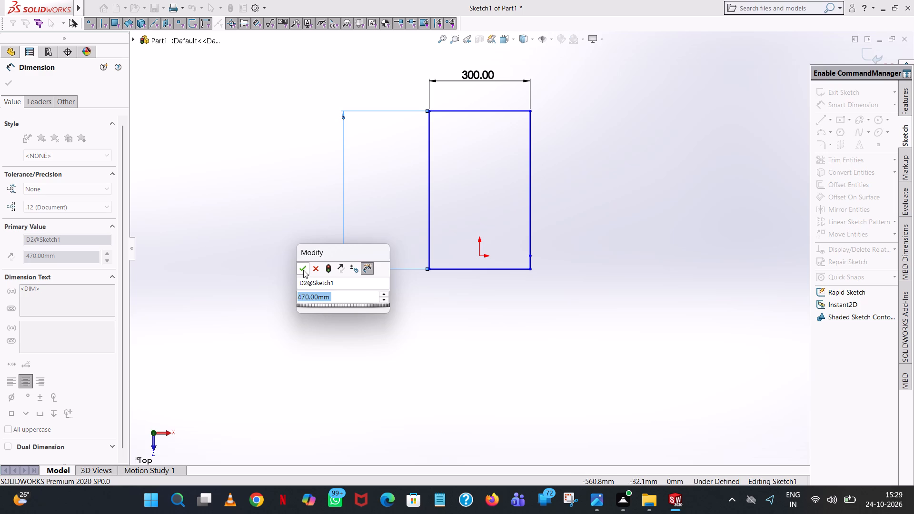
left_click(303, 270)
left_click(284, 194)
Dimension the horizontal distance from the outline's left edge to the origin at 150 mm.
left_click(428, 200)
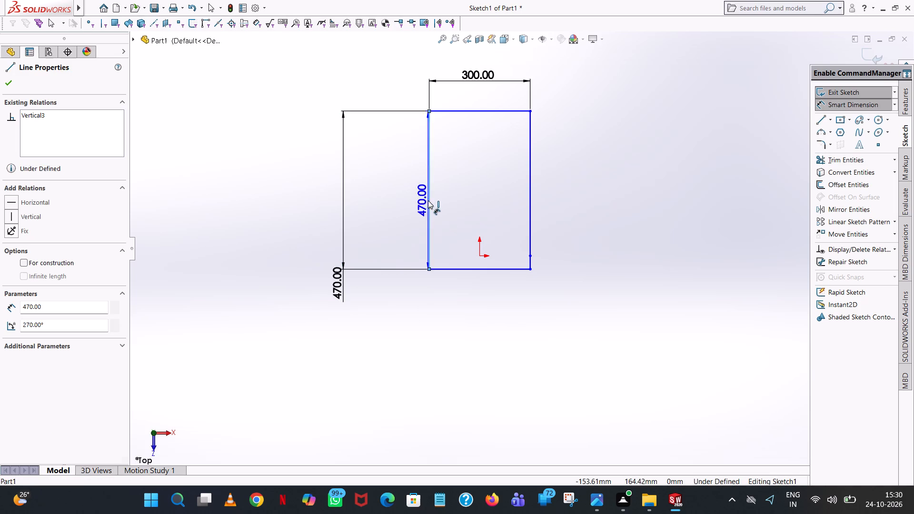
left_click(480, 258)
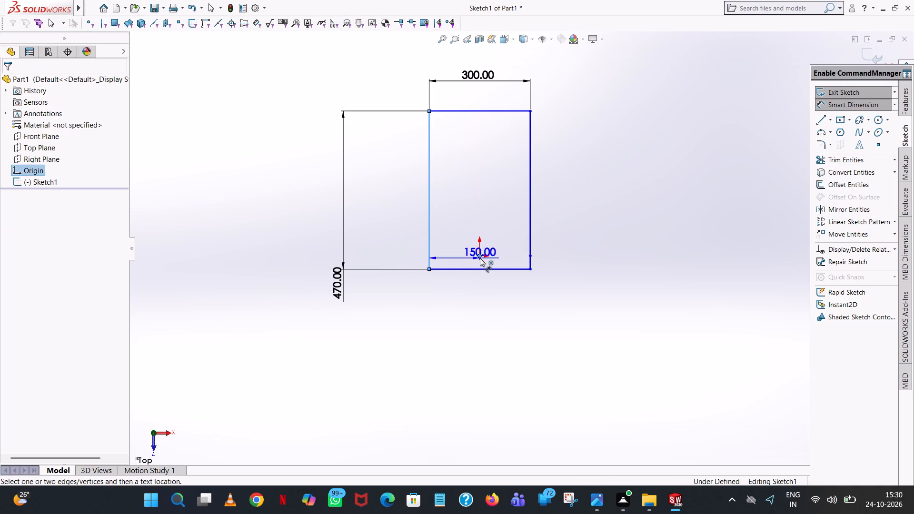
left_click(452, 365)
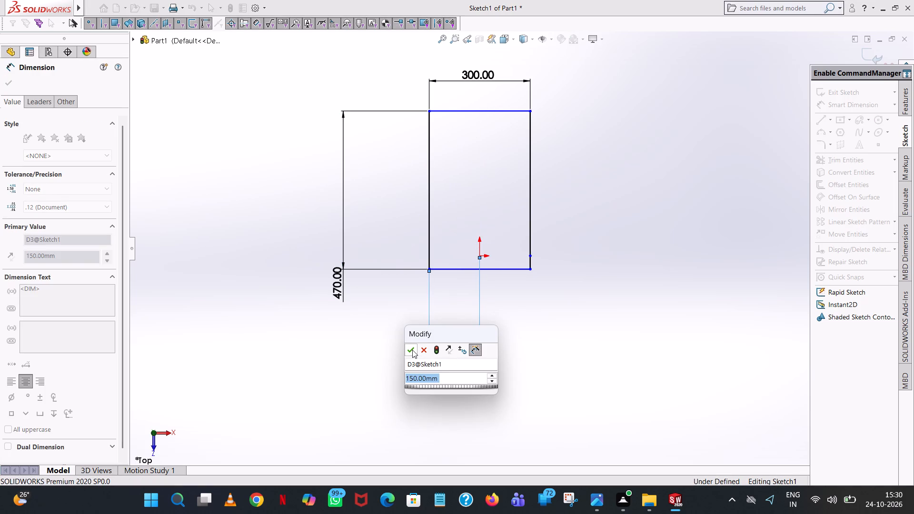
left_click(412, 350)
left_click(615, 282)
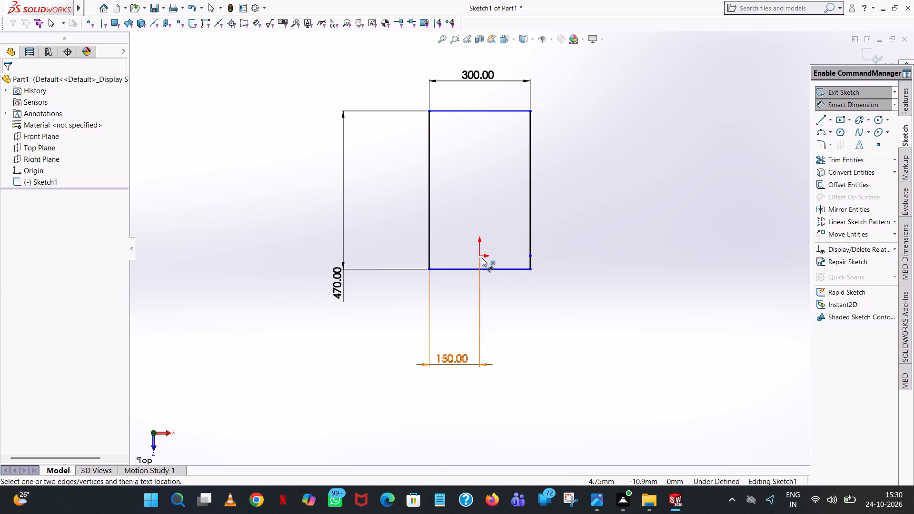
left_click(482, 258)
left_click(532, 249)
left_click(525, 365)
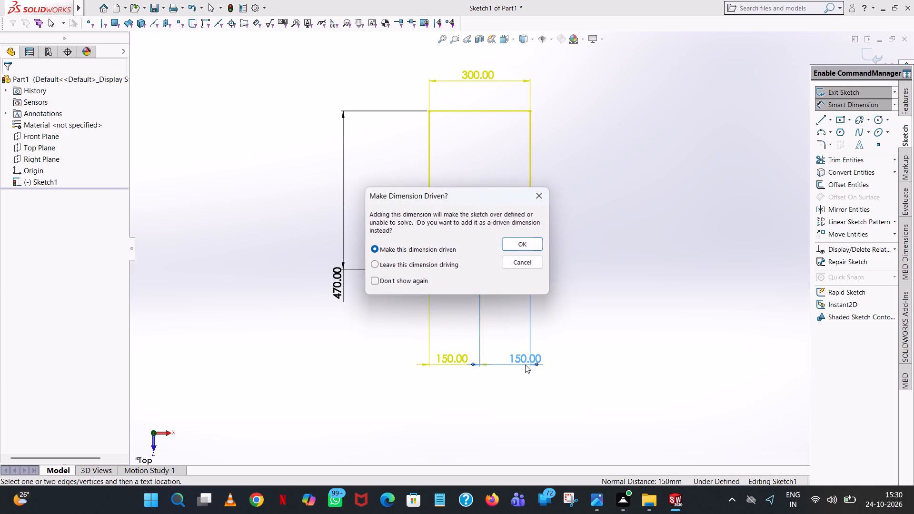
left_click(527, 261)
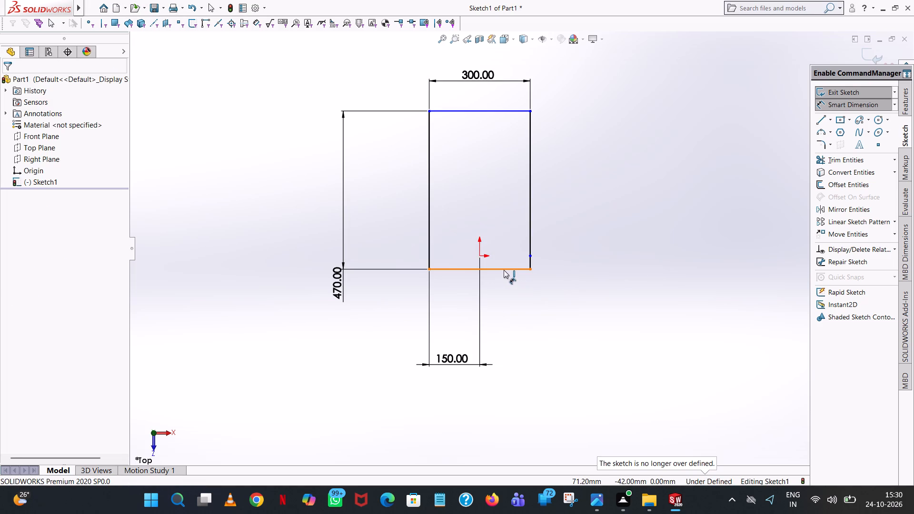
Dimension the vertical distance from the outline's bottom edge to the origin at 40 mm.
left_click(504, 270)
left_click(480, 256)
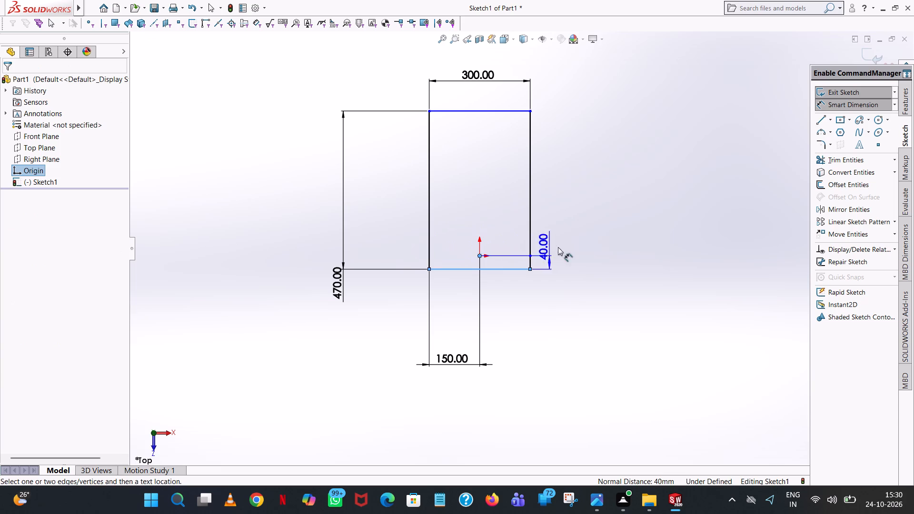
left_click(595, 247)
left_click(555, 238)
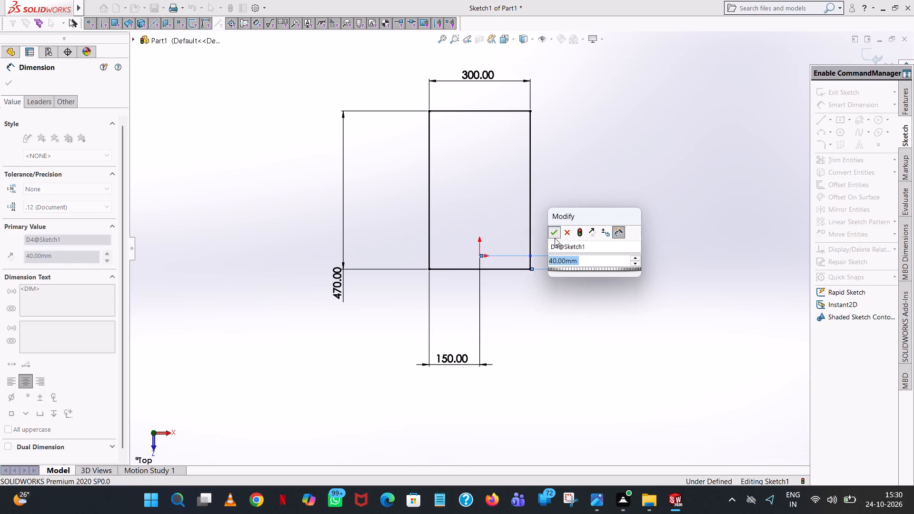
left_click(632, 113)
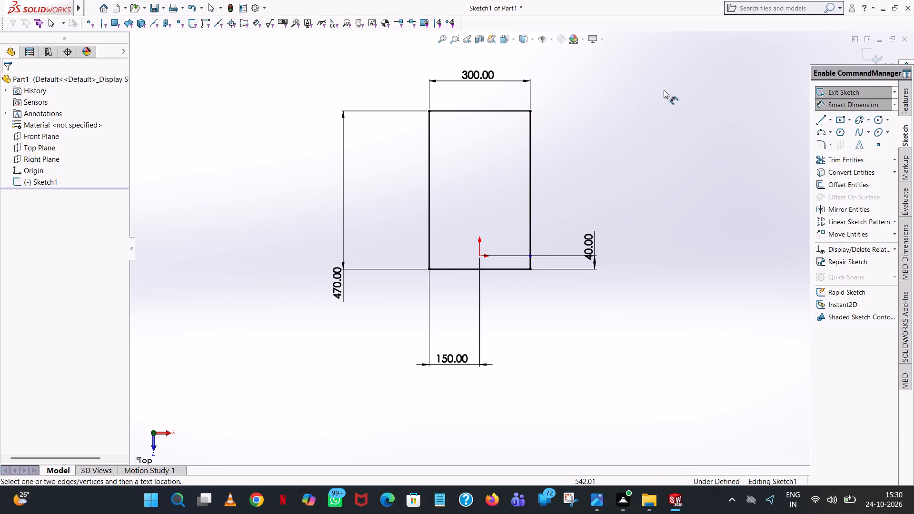
Dimension the upper right-side segment at 430 mm, from its junction level with the origin to the top corner.
scroll(542, 256, "down", 8)
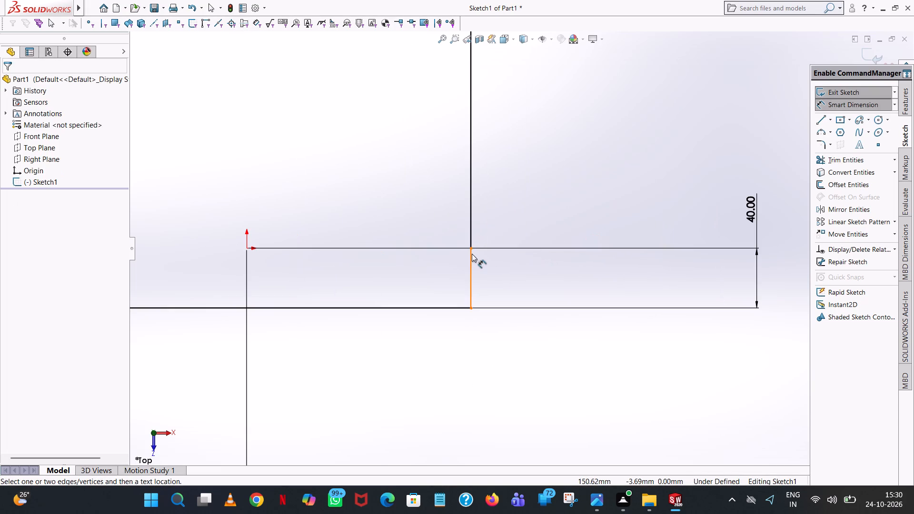
scroll(472, 254, "down", 9)
left_click(521, 219)
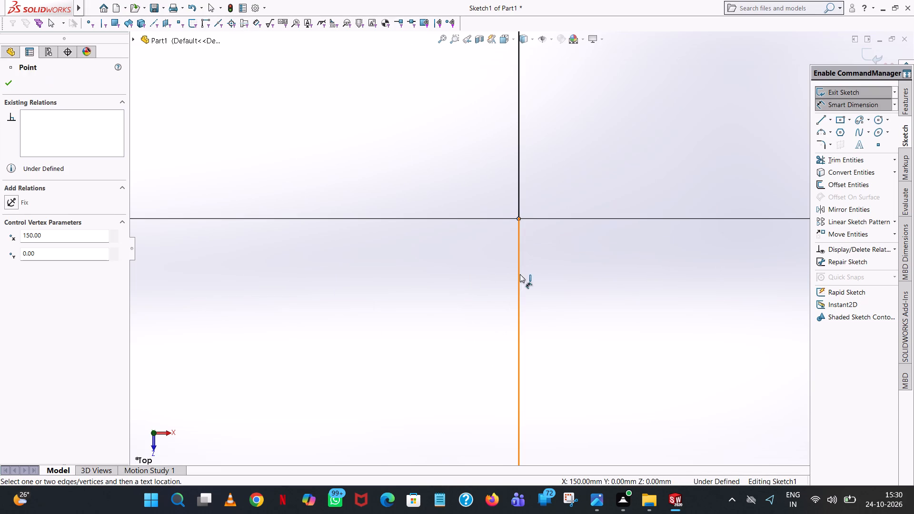
scroll(519, 283, "up", 17)
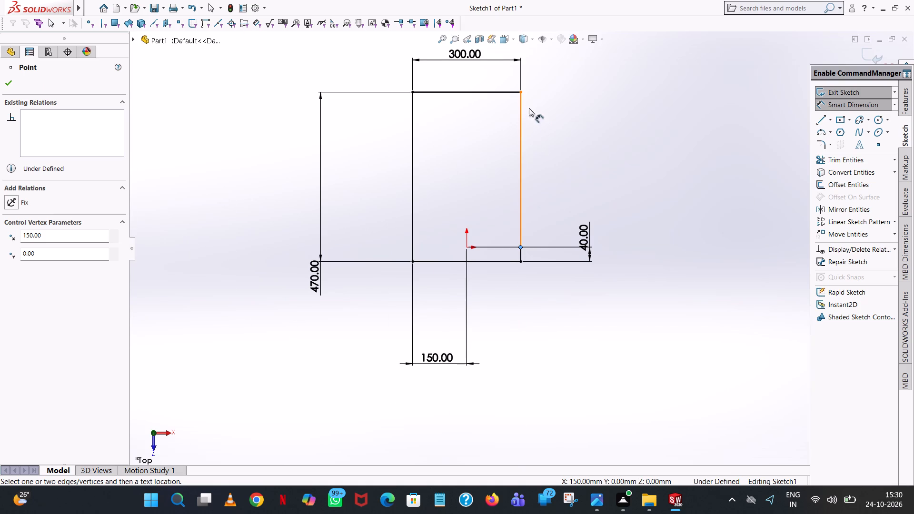
left_click(520, 91)
left_click(595, 100)
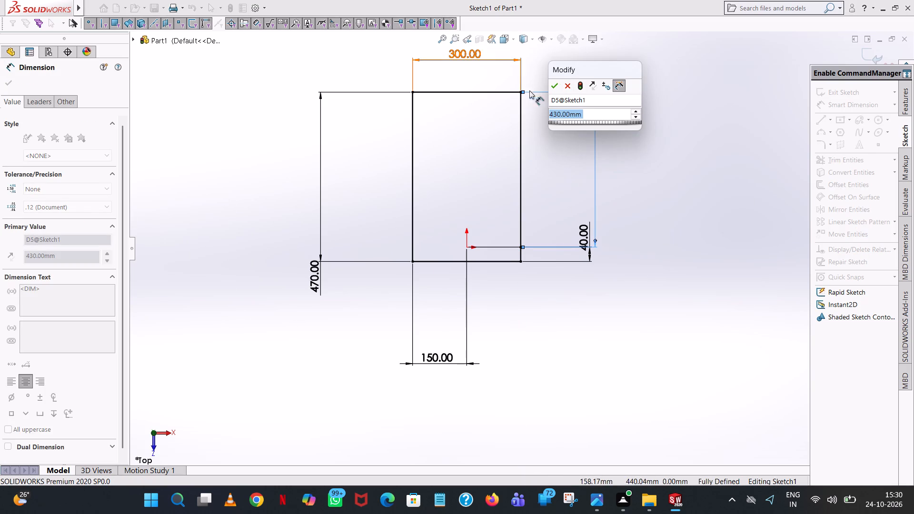
left_click(557, 85)
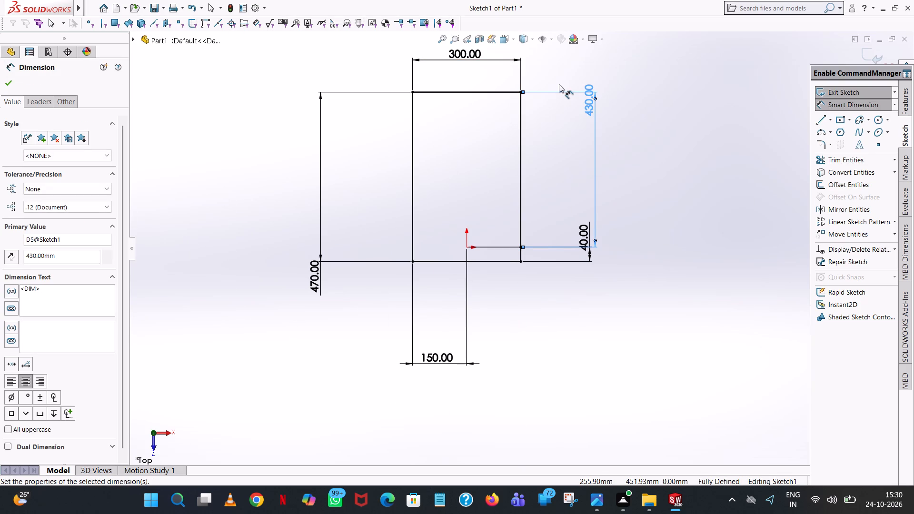
left_click(737, 200)
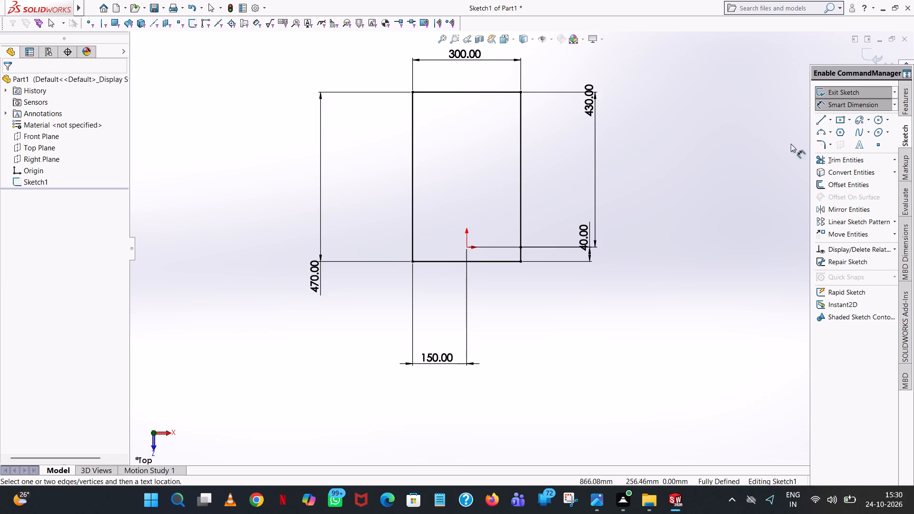
Extrude the rectangular outline as a blind boss 14 mm deep from the sketch plane.
left_click(904, 96)
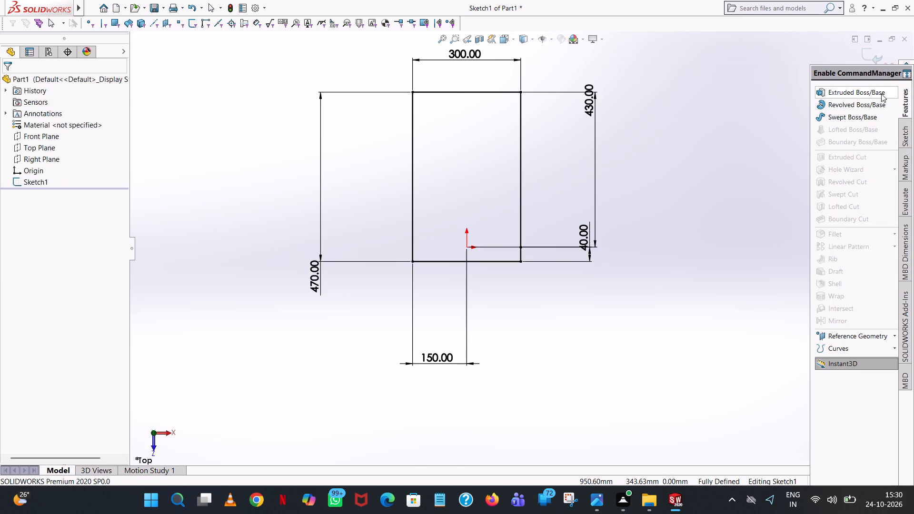
left_click(879, 92)
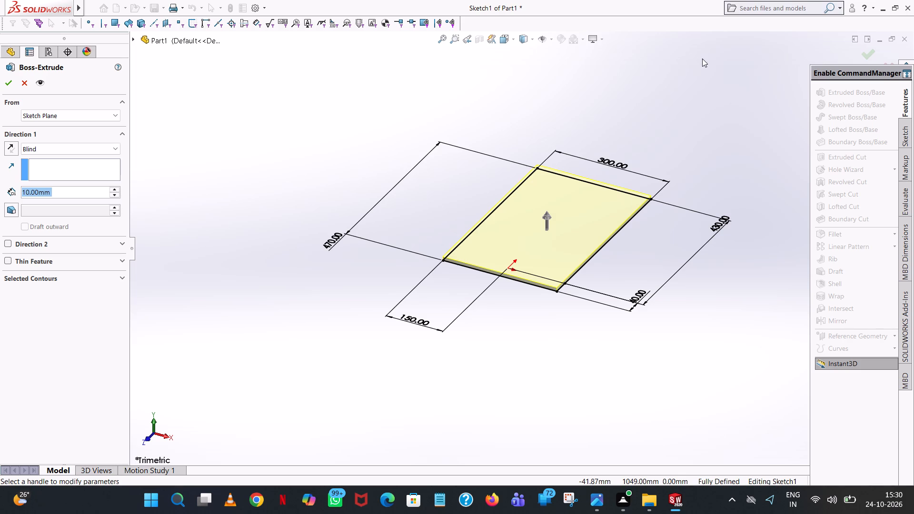
type("14")
key("Return")
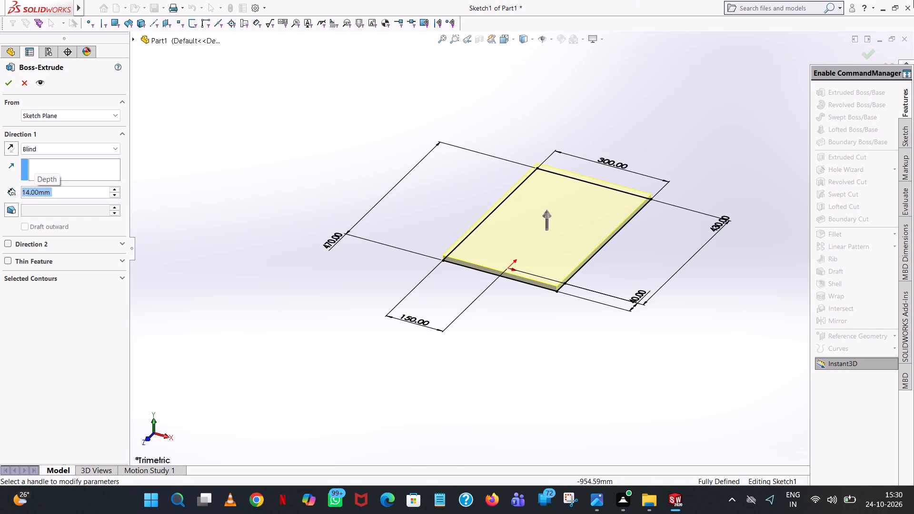
left_click(9, 78)
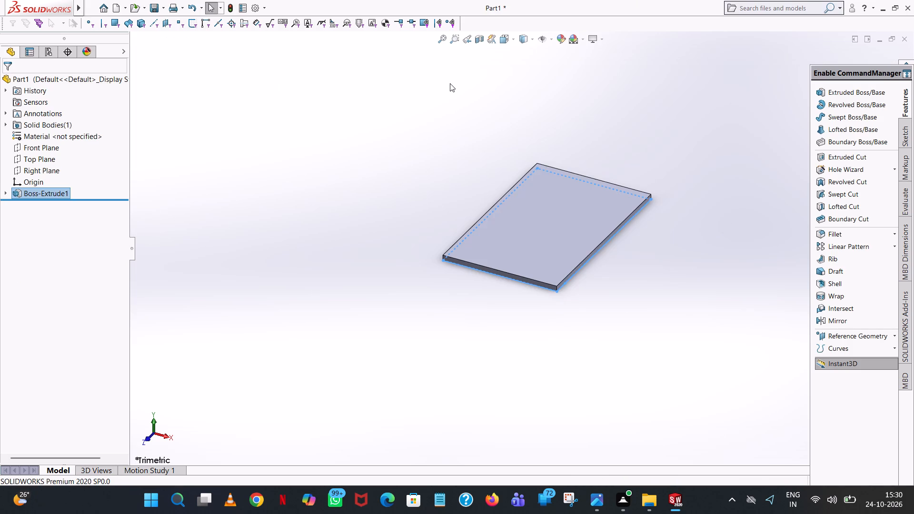
left_click(449, 83)
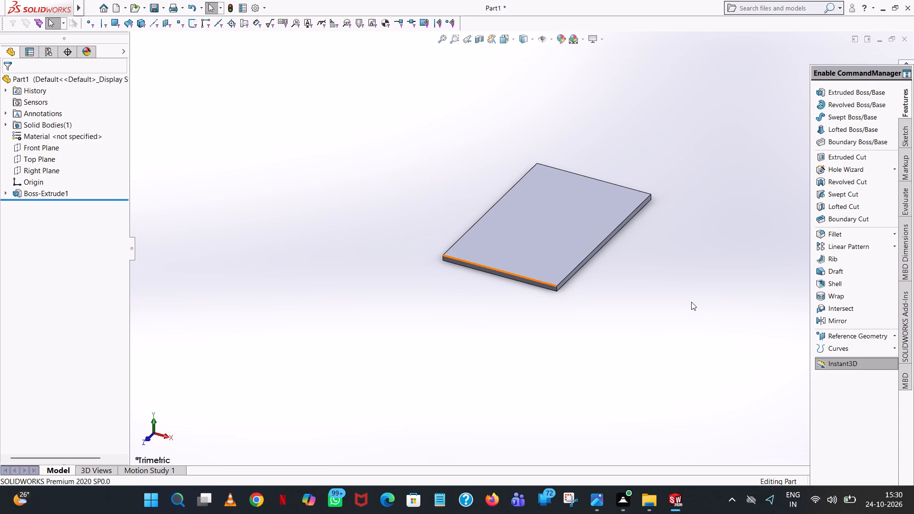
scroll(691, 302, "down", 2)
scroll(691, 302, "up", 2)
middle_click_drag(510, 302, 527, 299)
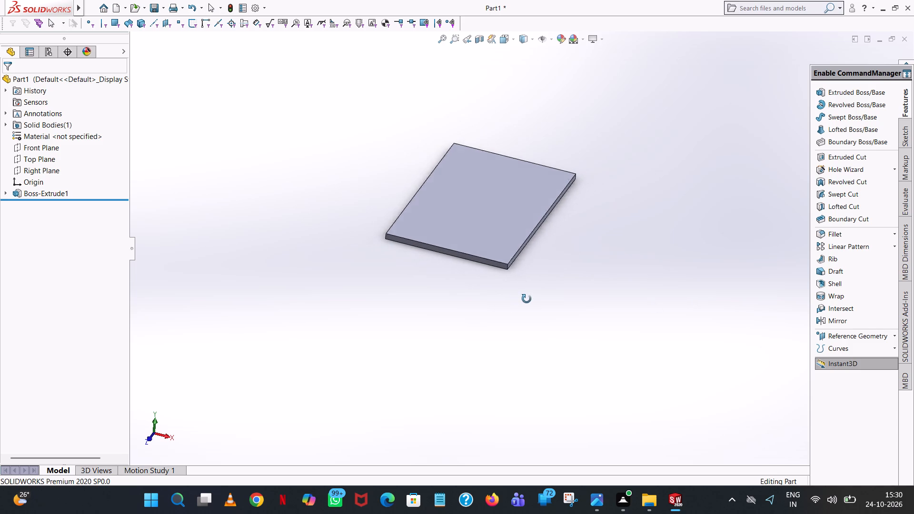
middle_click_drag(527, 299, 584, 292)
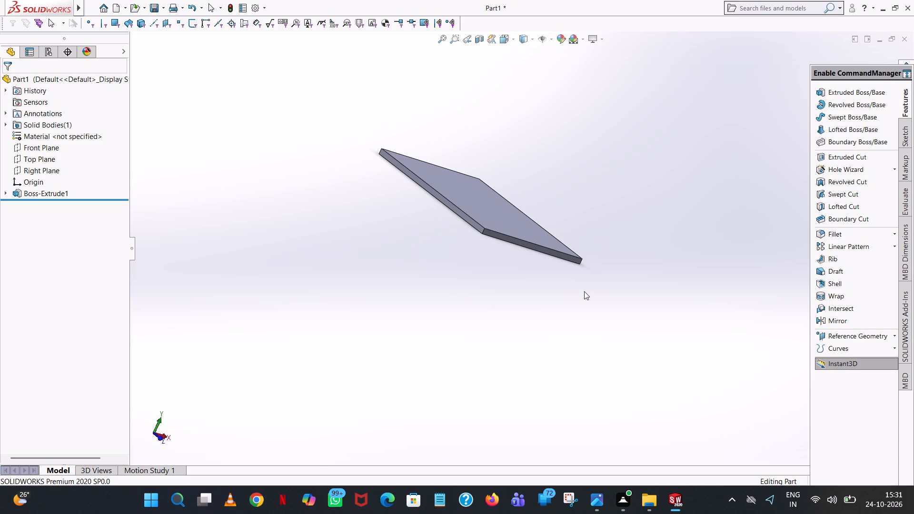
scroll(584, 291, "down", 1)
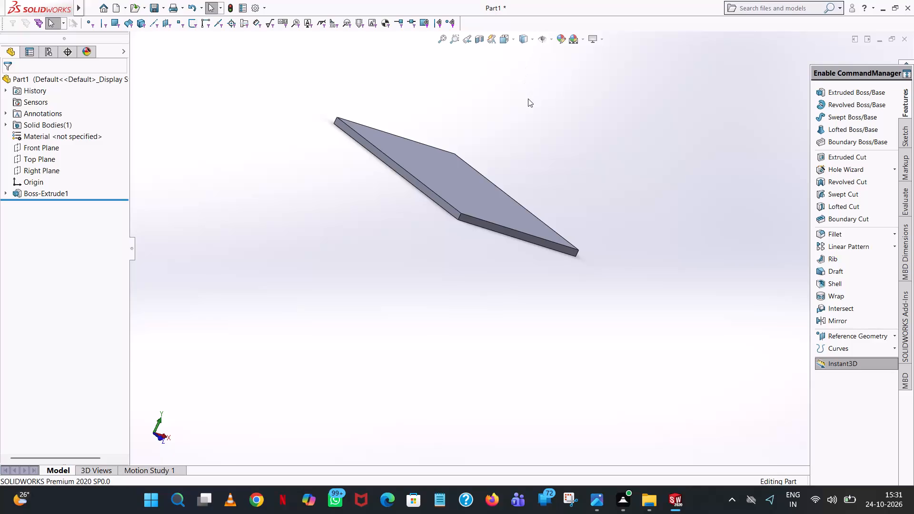
Start a new extruded boss by opening a sketch on the base plate's large top face.
key("ctrl+7")
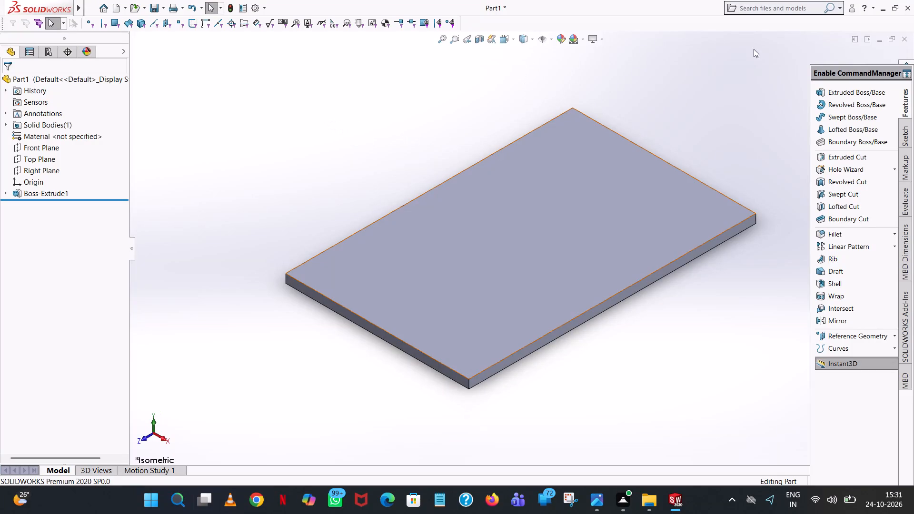
left_click(863, 96)
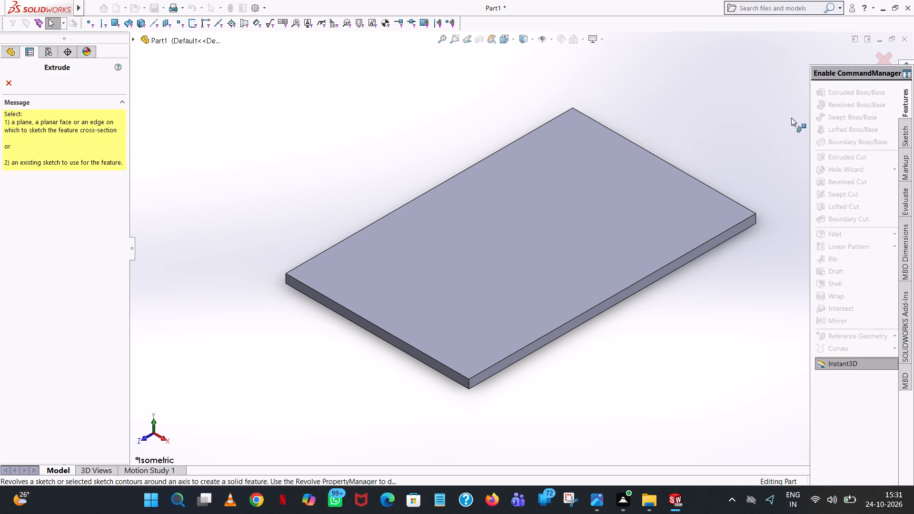
left_click(594, 230)
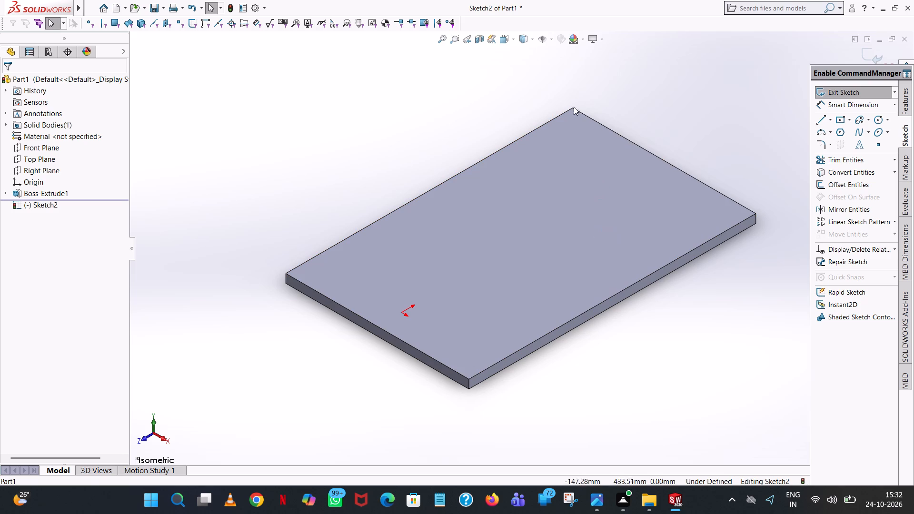
left_click(516, 36)
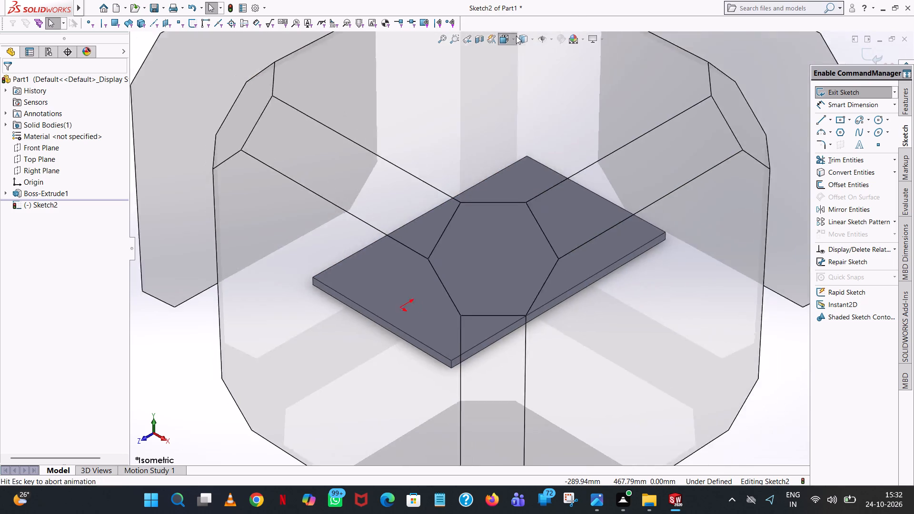
left_click(560, 90)
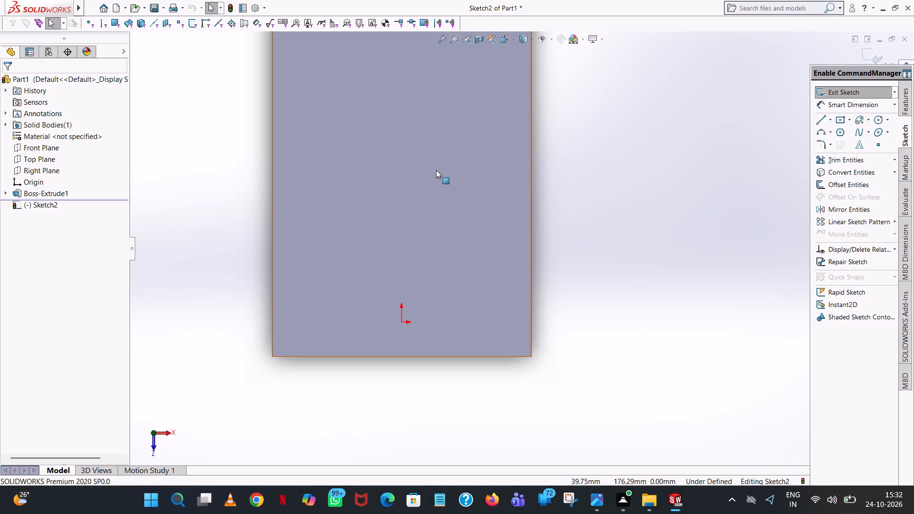
scroll(436, 169, "up", 2)
scroll(382, 136, "up", 1)
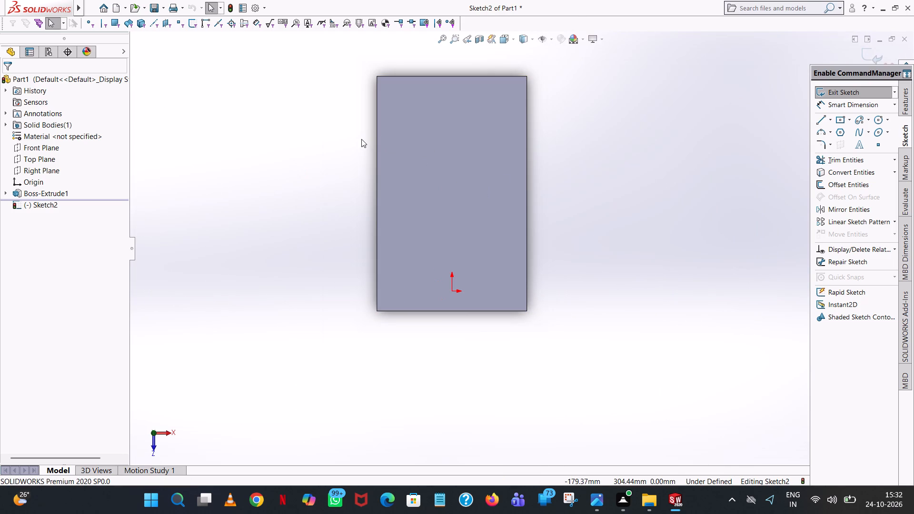
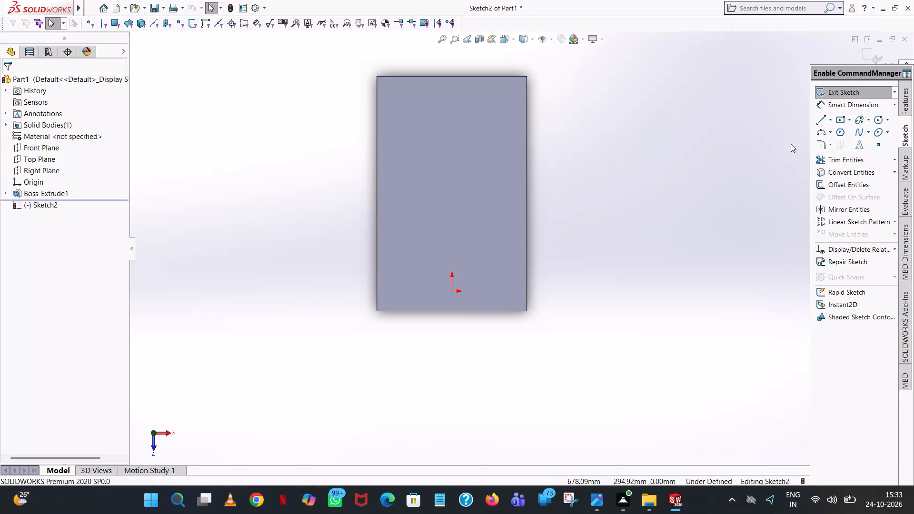
Sketch a vertical line 237 mm long upward from the midpoint of the plate's bottom edge, passing through the origin.
left_click(822, 111)
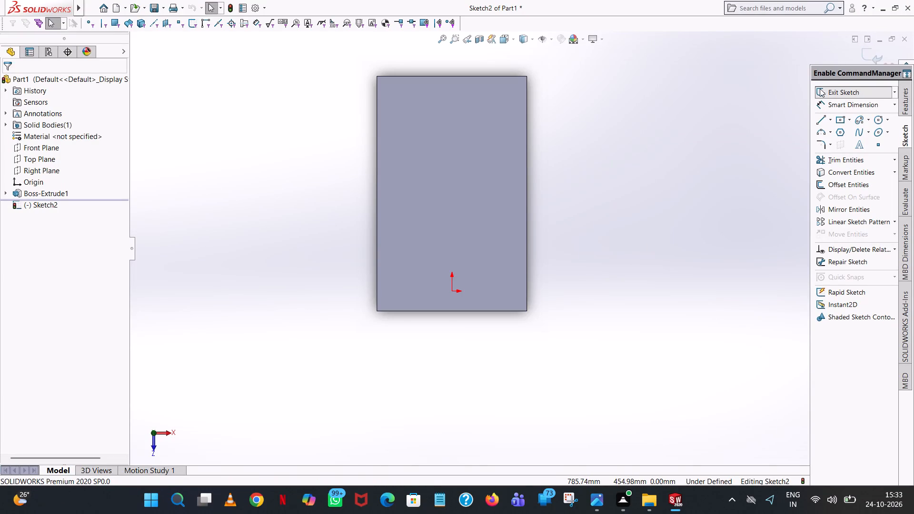
left_click(823, 121)
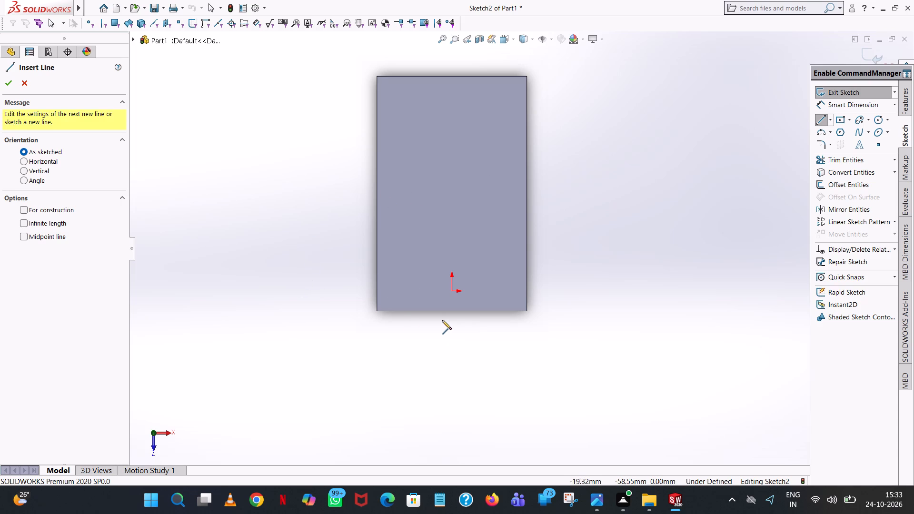
left_click(453, 313)
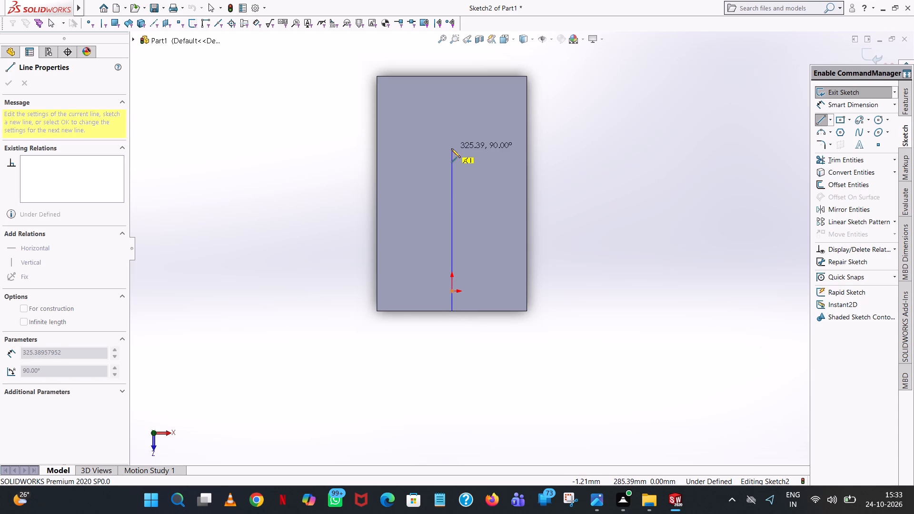
left_click(451, 148)
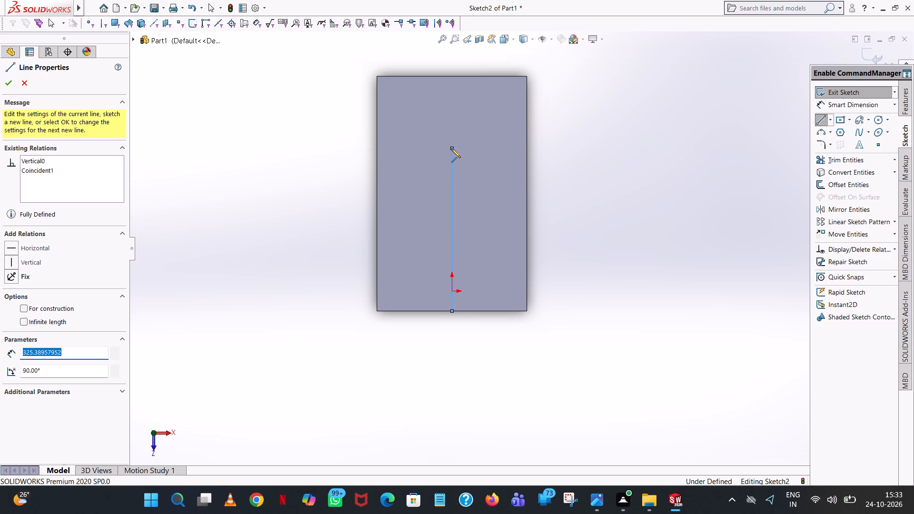
type("23")
key("7")
key("Return")
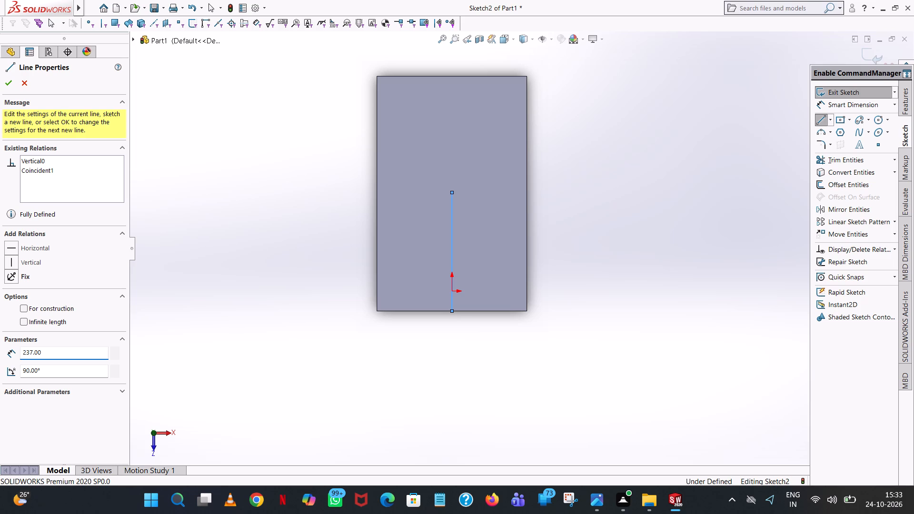
right_click(451, 148)
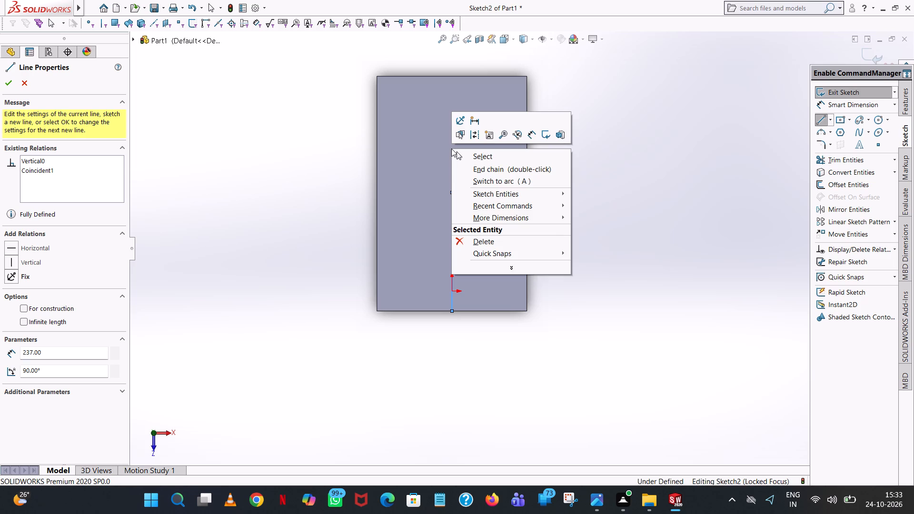
left_click(487, 155)
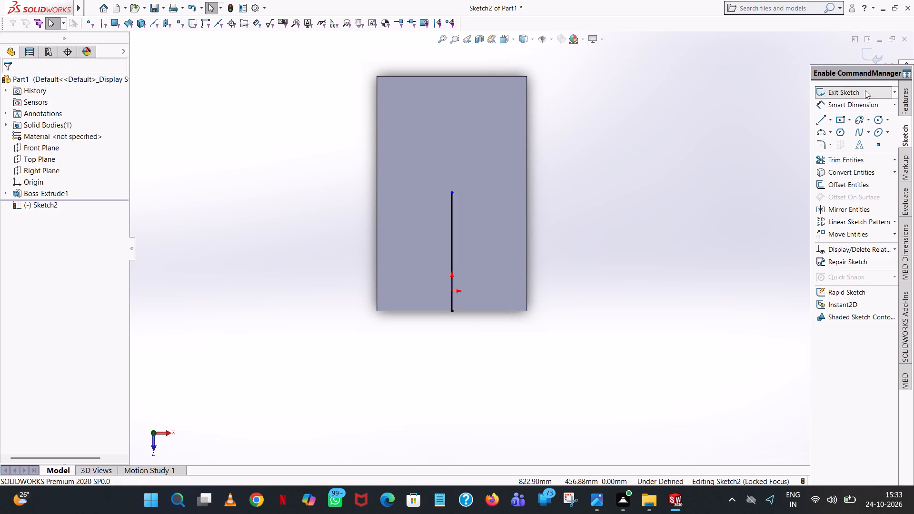
Sketch a circle of radius 85 mm centred on the top end of the 237 mm vertical line.
left_click(878, 119)
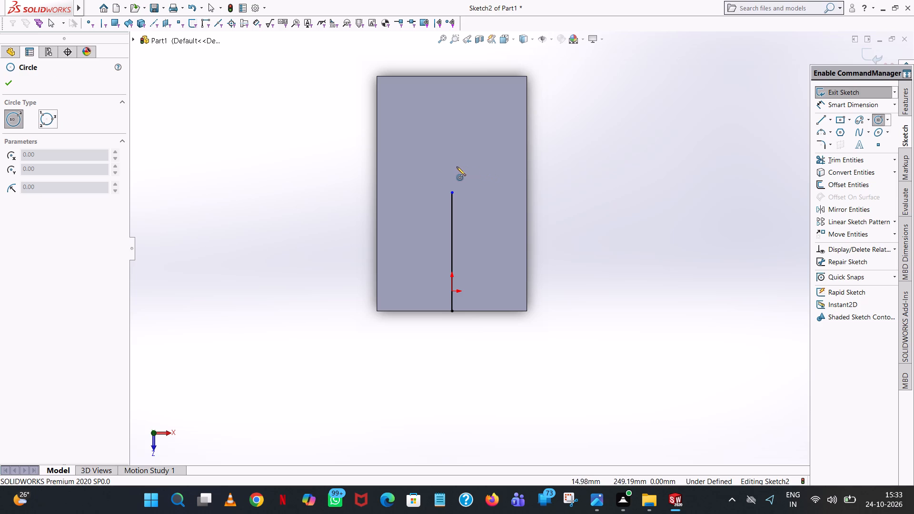
left_click(452, 192)
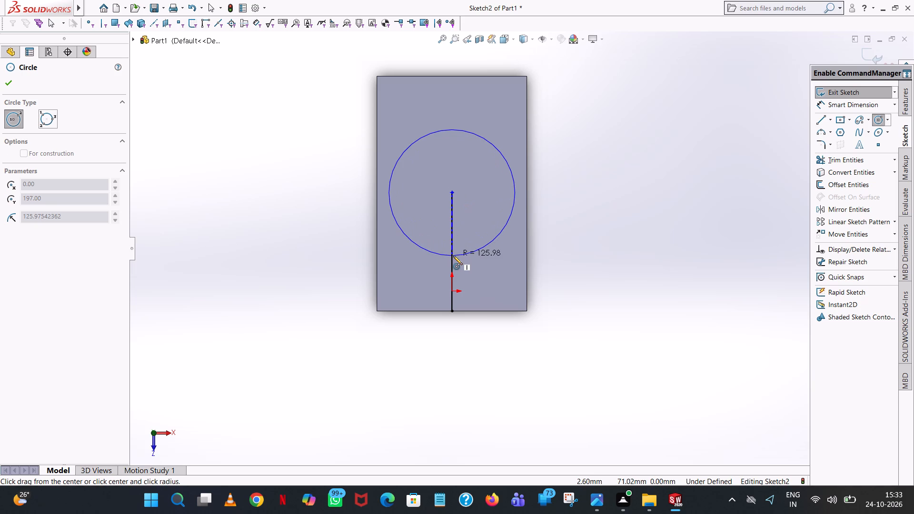
left_click(453, 256)
type("85")
key("Return")
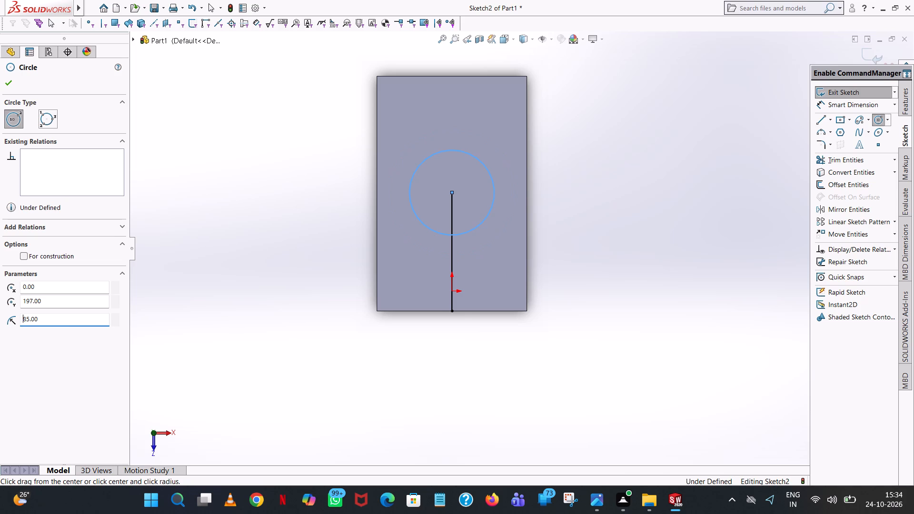
left_click(4, 80)
left_click(633, 169)
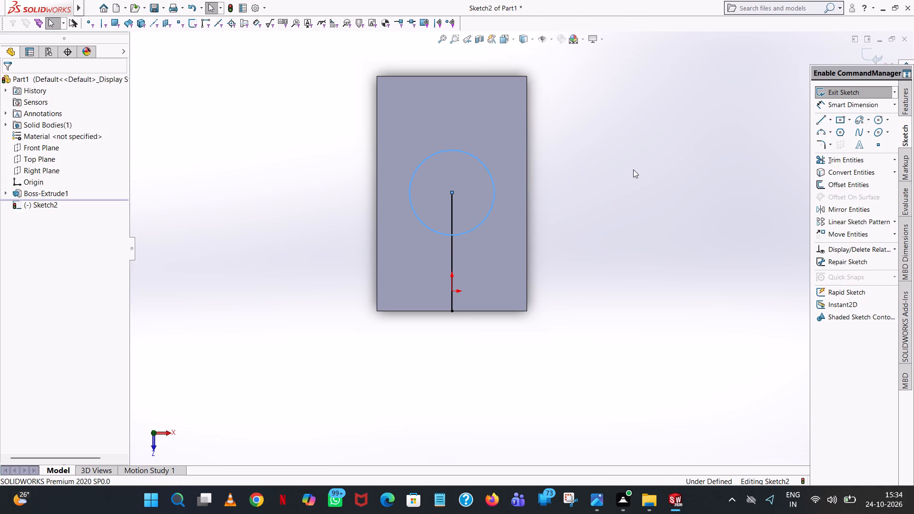
Sketch a vertical line 108 mm long upward from the circle's centre.
scroll(634, 169, "down", 3)
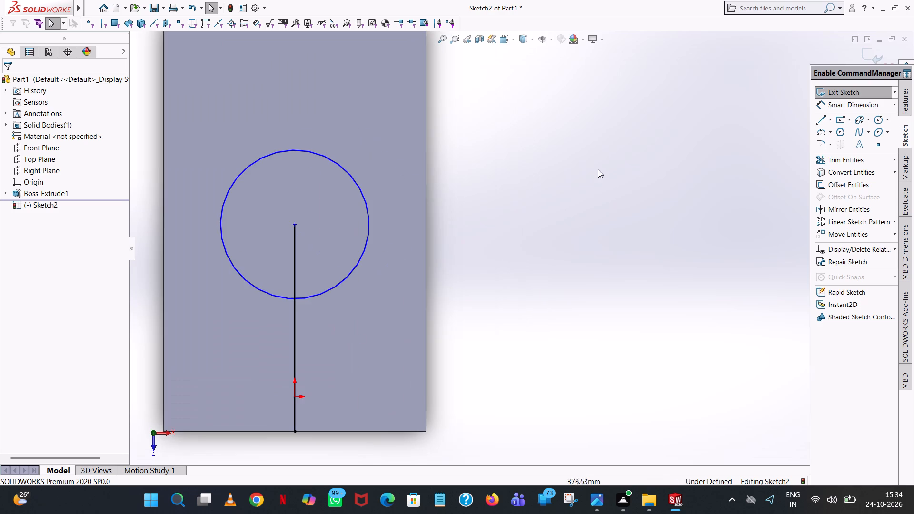
scroll(342, 199, "up", 2)
scroll(353, 210, "down", 1)
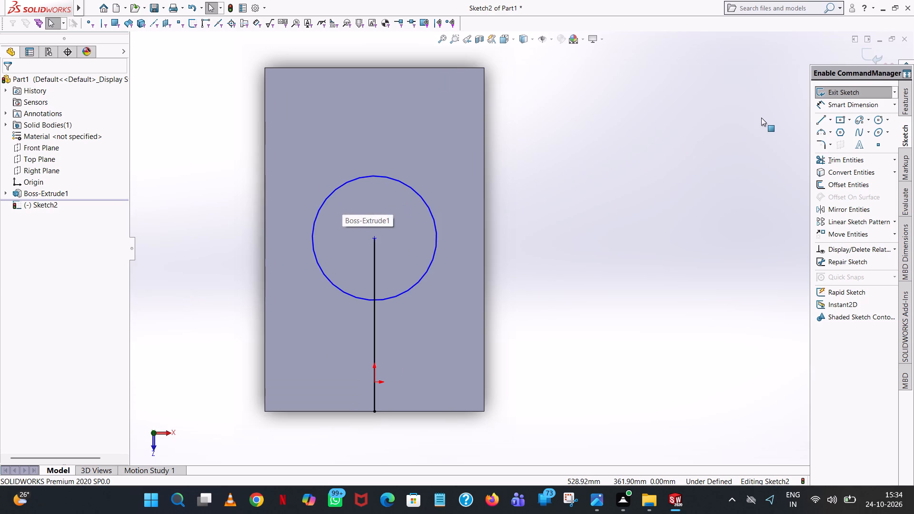
left_click(821, 119)
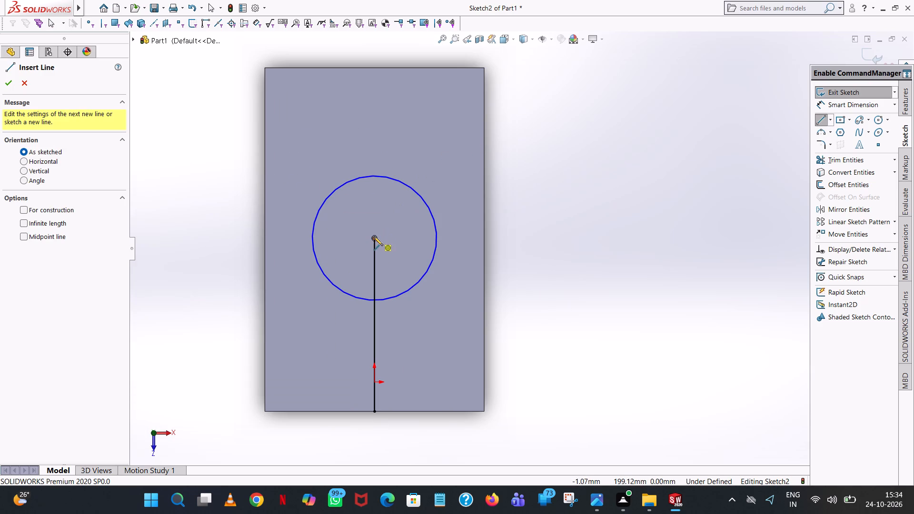
left_click(374, 237)
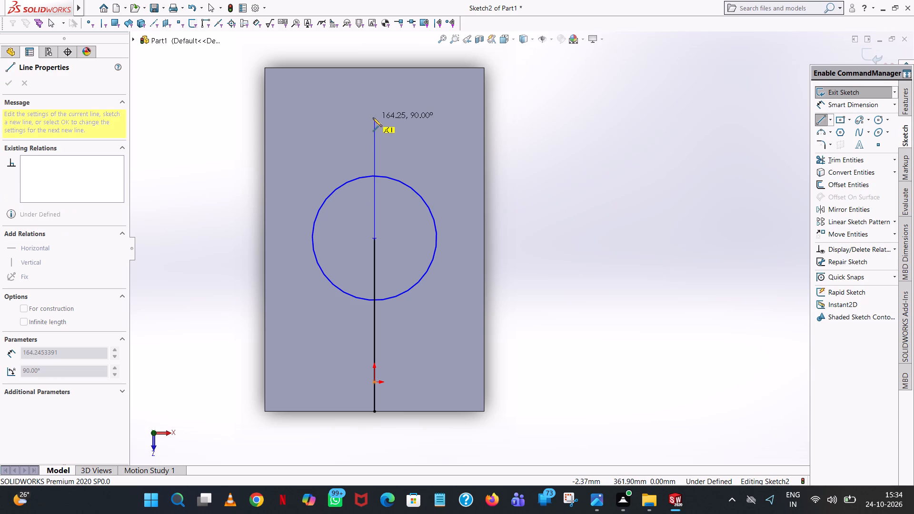
left_click(373, 118)
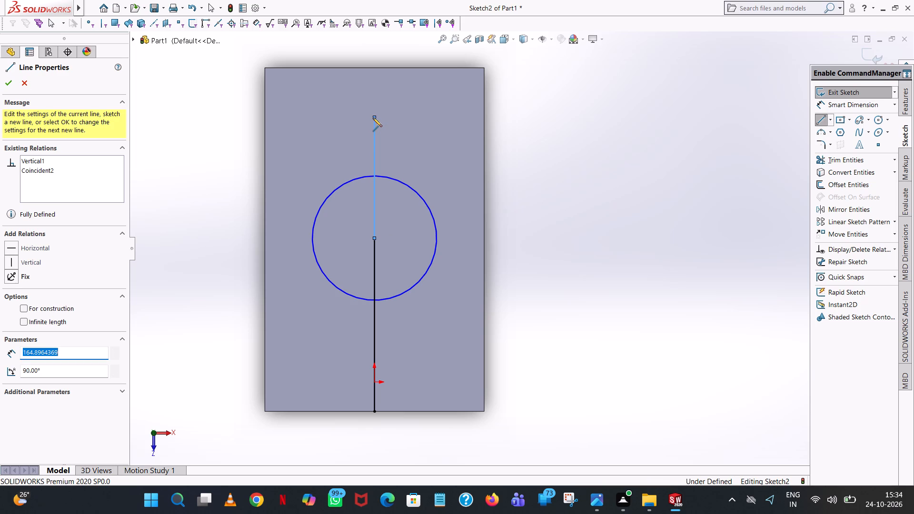
type("108")
key("Return")
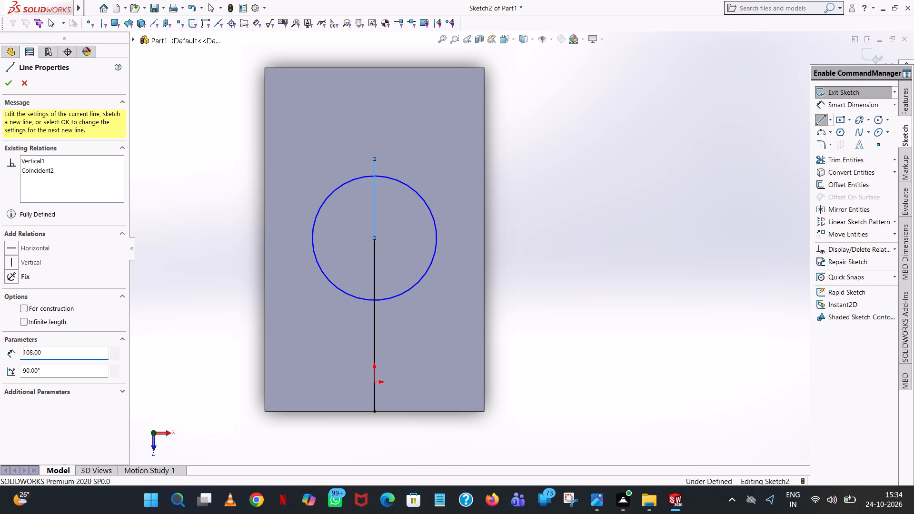
right_click(373, 118)
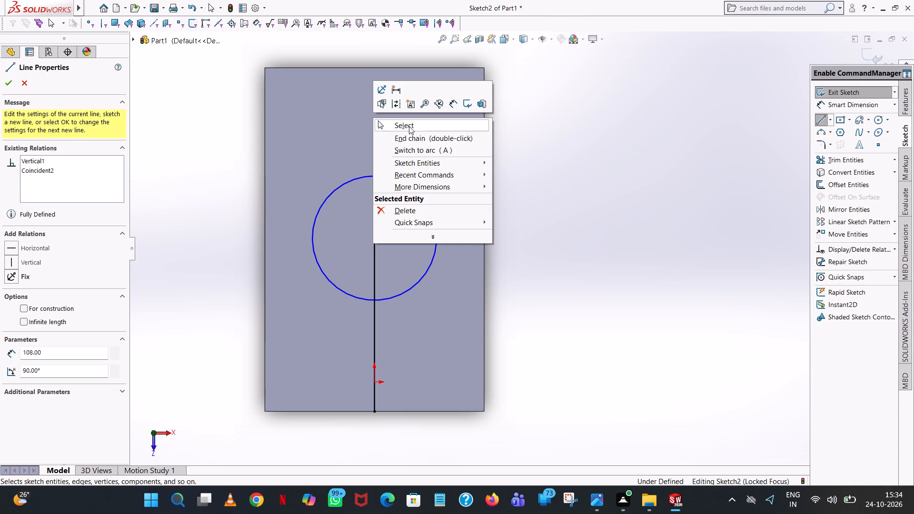
left_click(409, 126)
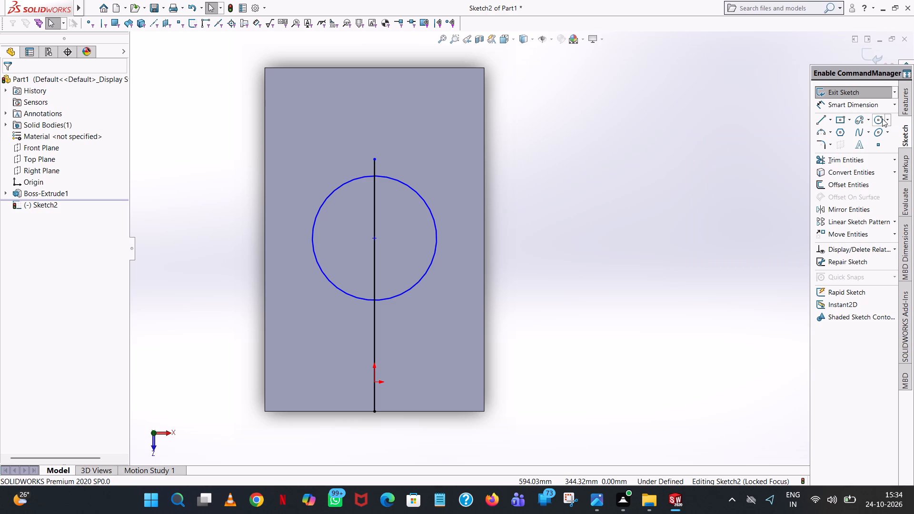
Sketch a second circle of radius 85 mm centred on the top end of the 108 mm line.
left_click(881, 119)
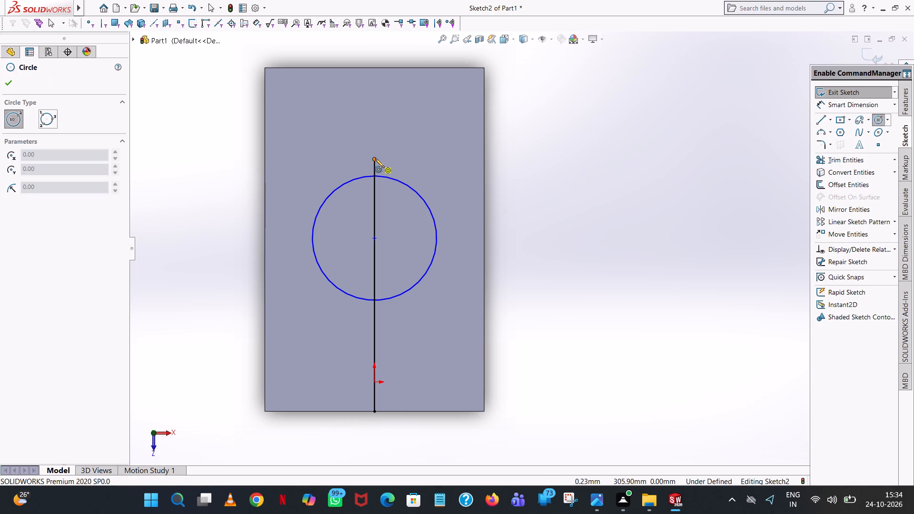
left_click(375, 158)
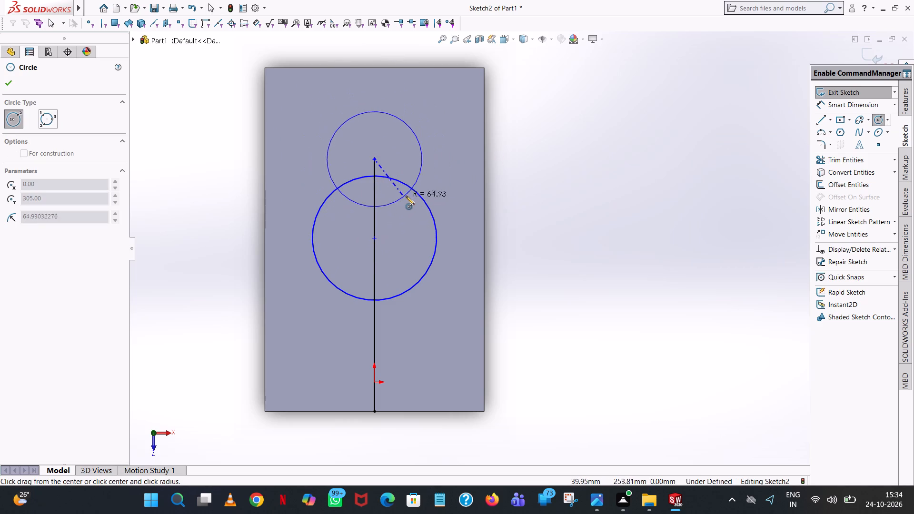
left_click(426, 178)
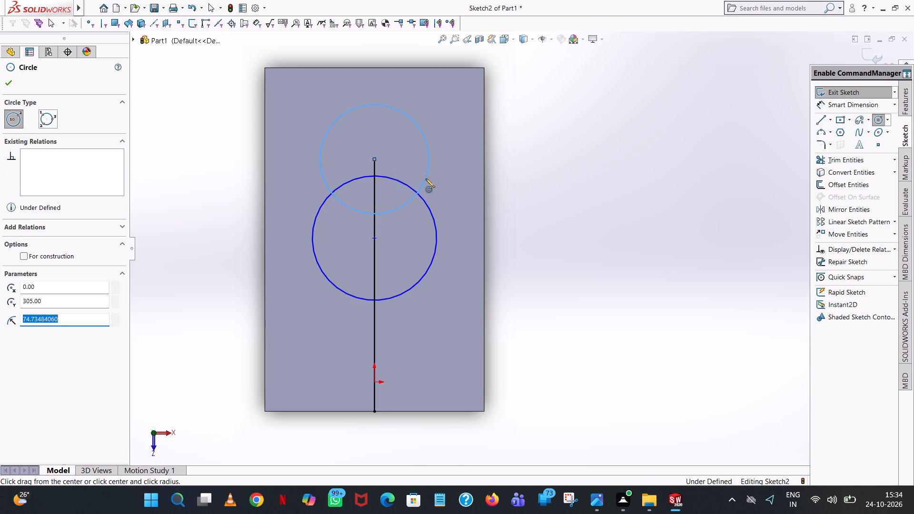
type("85")
key("Return")
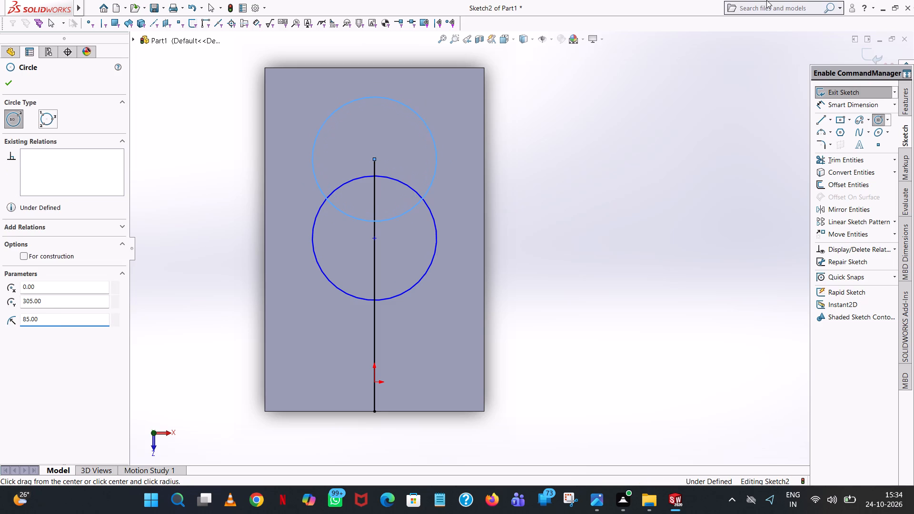
left_click(10, 82)
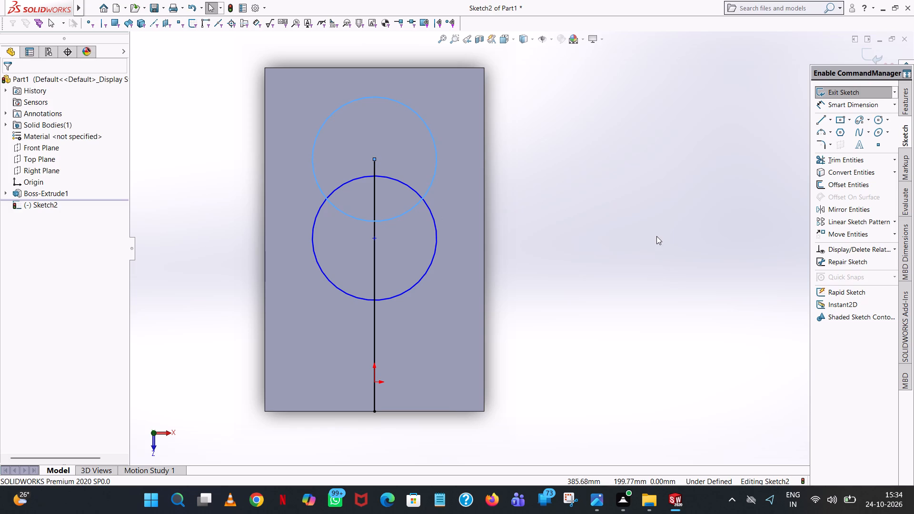
left_click(656, 236)
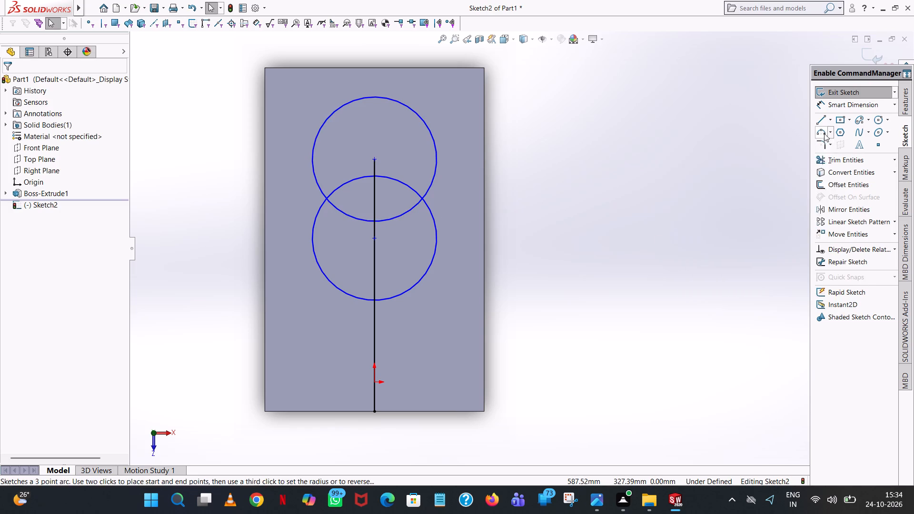
Join the two circles with vertical tangent lines between their outermost points on the right and left sides.
left_click(818, 118)
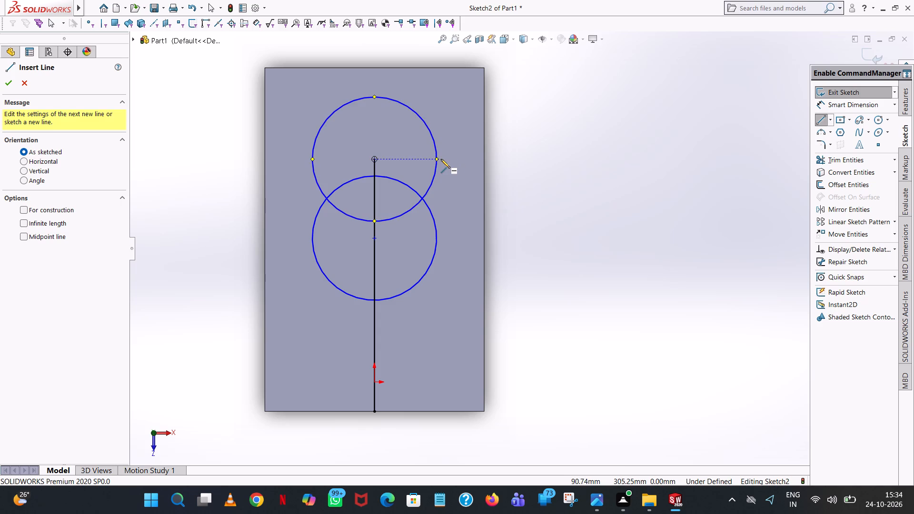
left_click(437, 160)
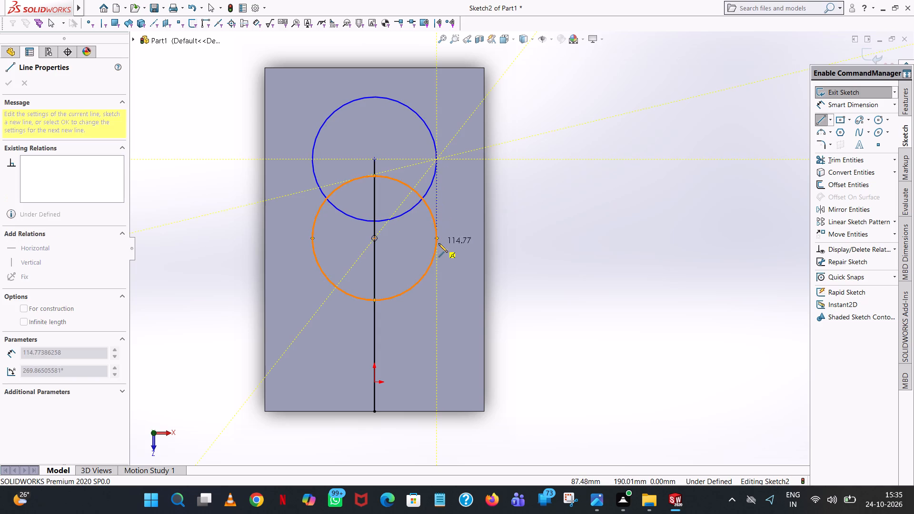
left_click(435, 237)
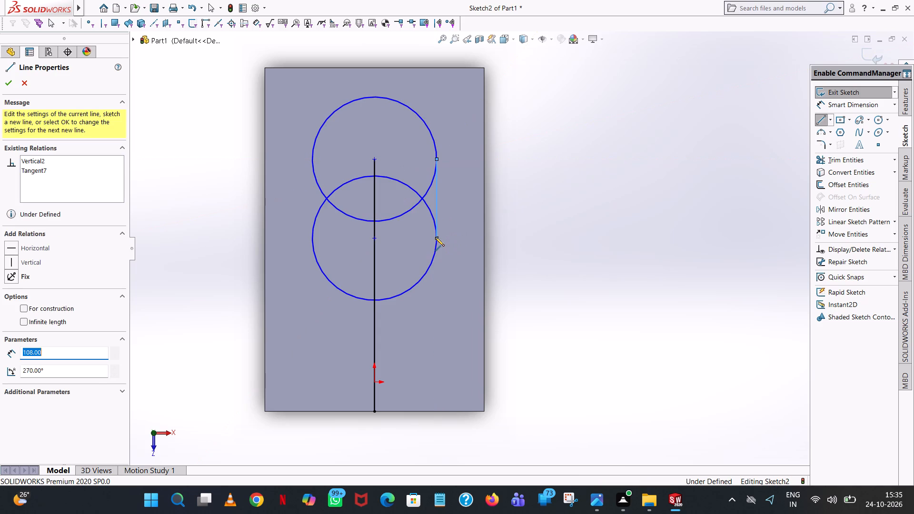
right_click(435, 237)
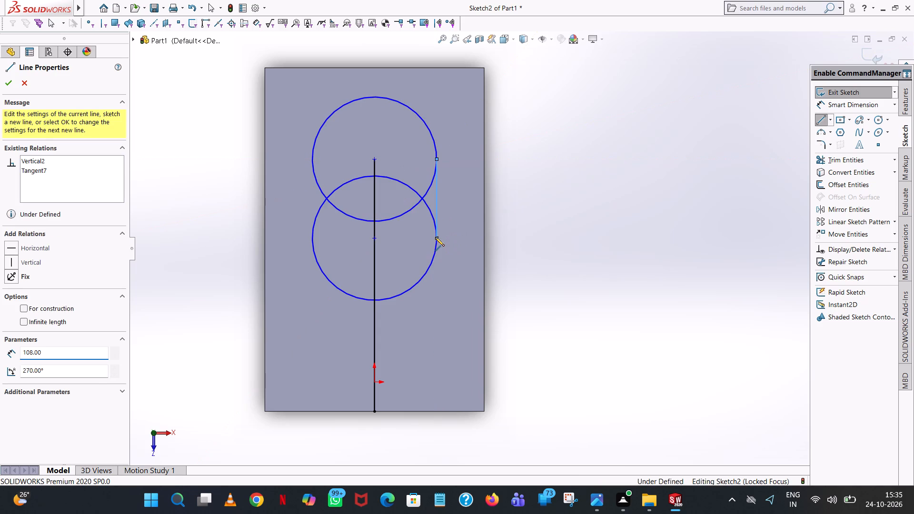
left_click(465, 243)
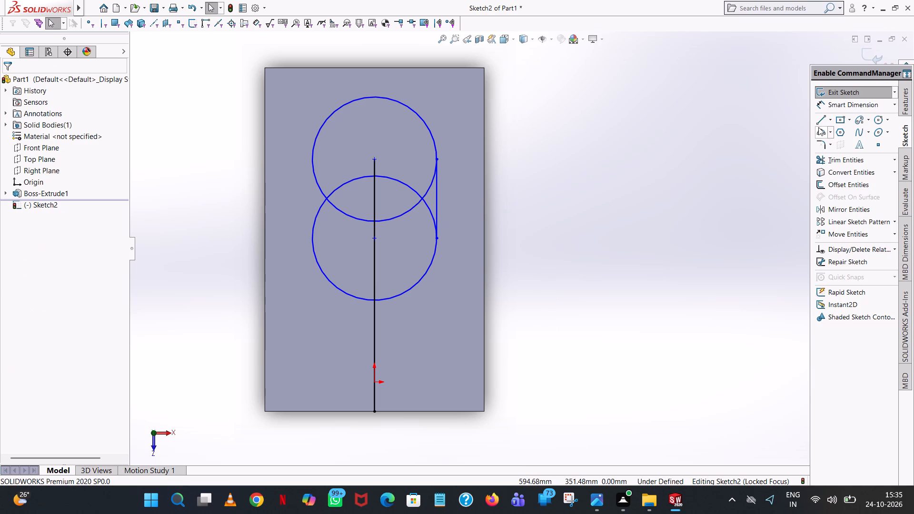
left_click(819, 123)
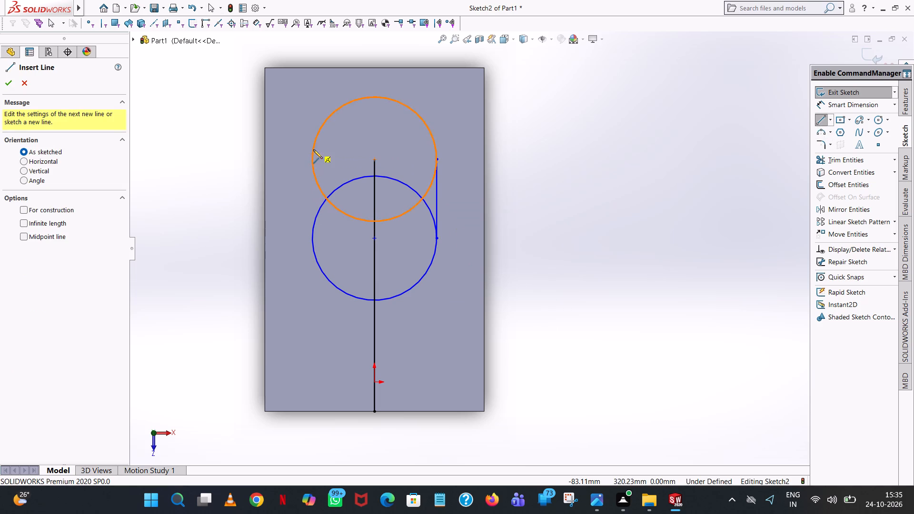
left_click(312, 159)
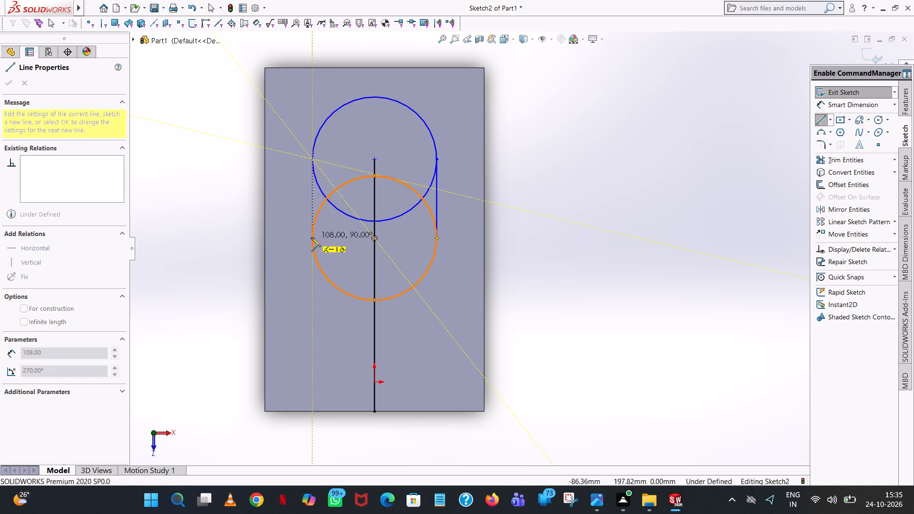
left_click(311, 237)
right_click(311, 237)
left_click(360, 248)
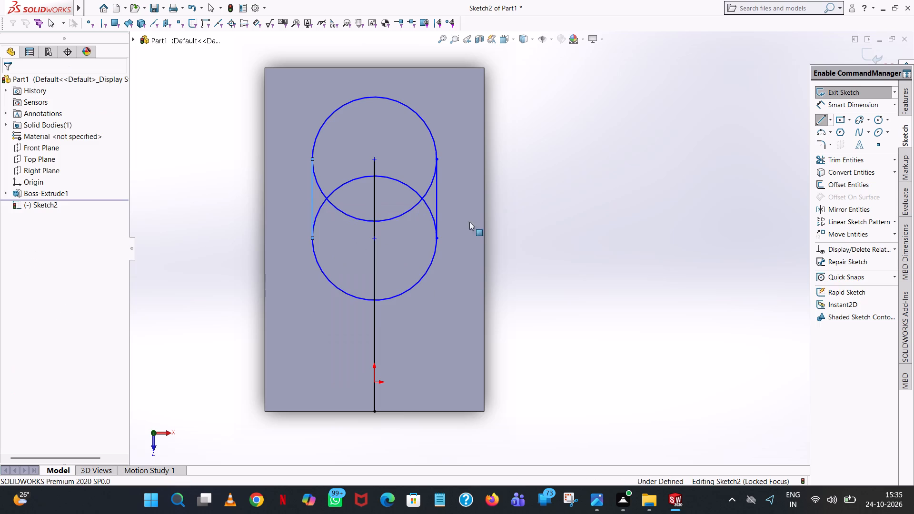
Trim away the inner overlapping arcs of the two circles, leaving a closed slot outline.
left_click(864, 161)
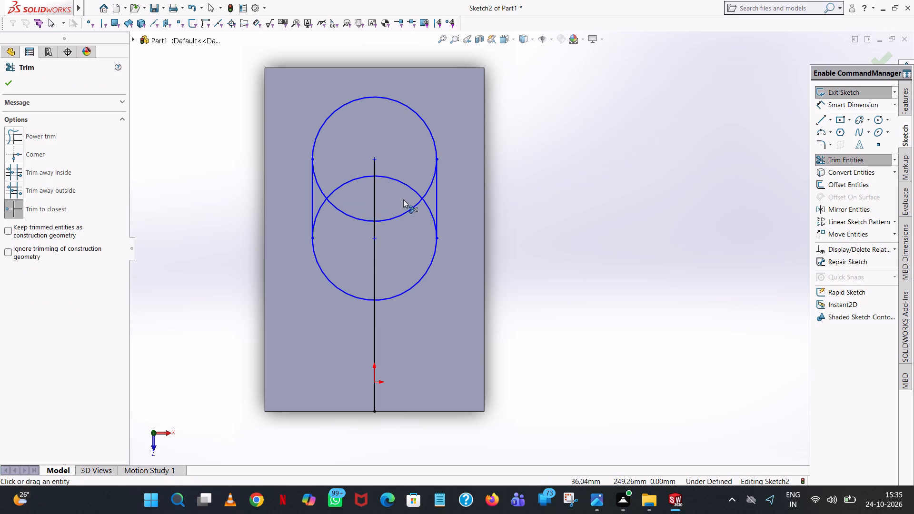
left_click(415, 206)
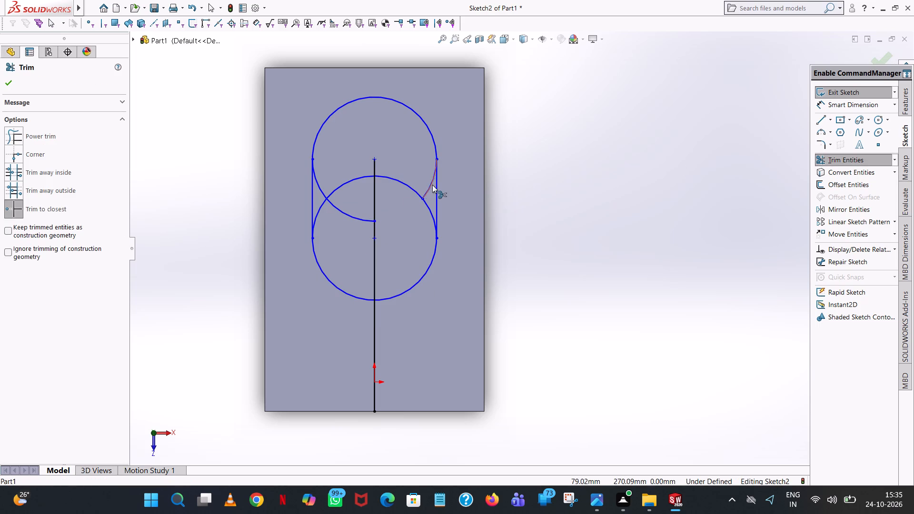
left_click(432, 185)
left_click(409, 192)
left_click(409, 191)
left_click(412, 187)
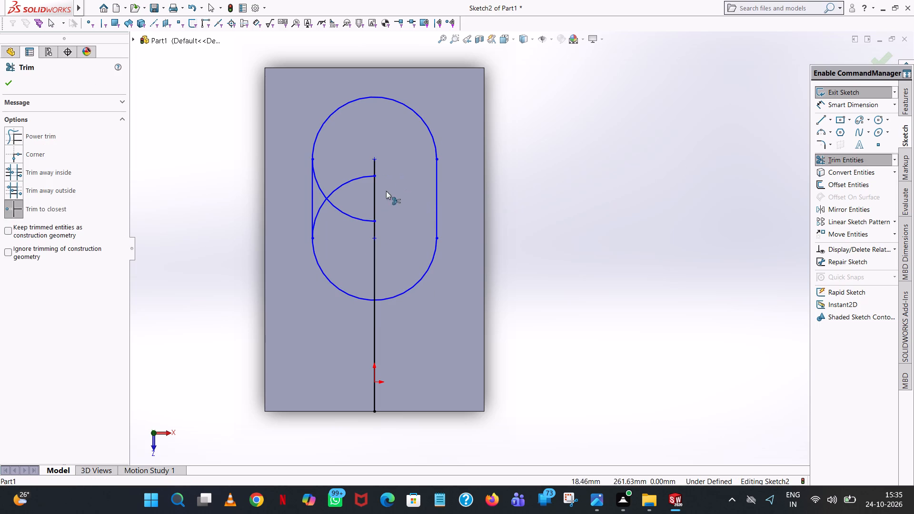
left_click(369, 175)
left_click(327, 198)
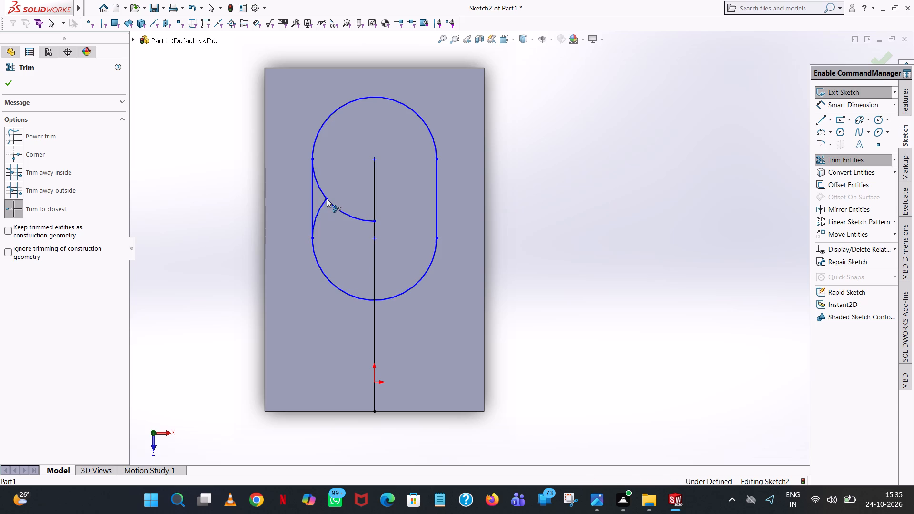
left_click(323, 195)
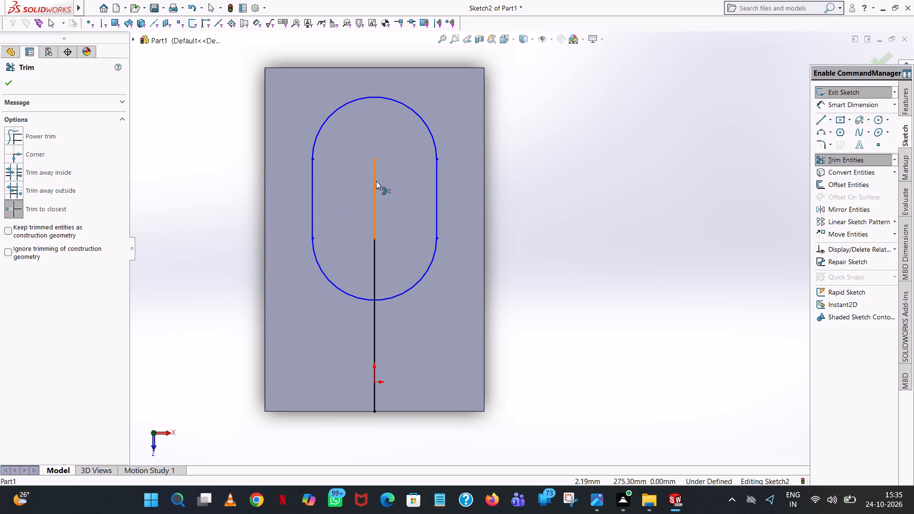
Trim away the vertical centre lines inside and below the slot outline.
left_click(376, 181)
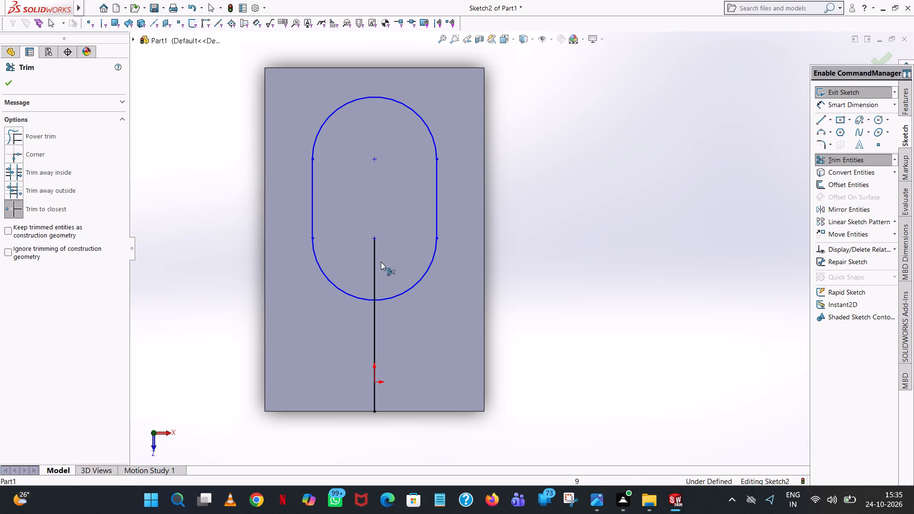
left_click(375, 276)
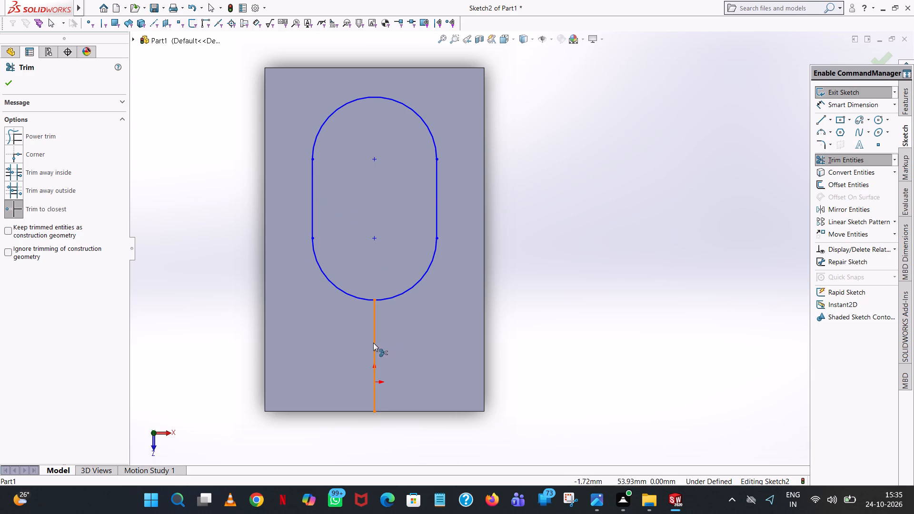
left_click(373, 343)
Dimension the slot's upper arc with a radius of 85 mm.
left_click(840, 104)
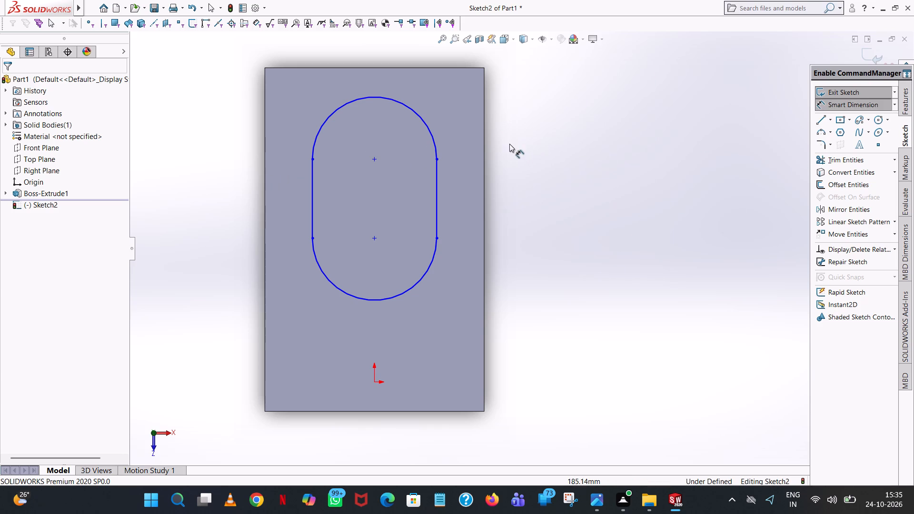
left_click(422, 118)
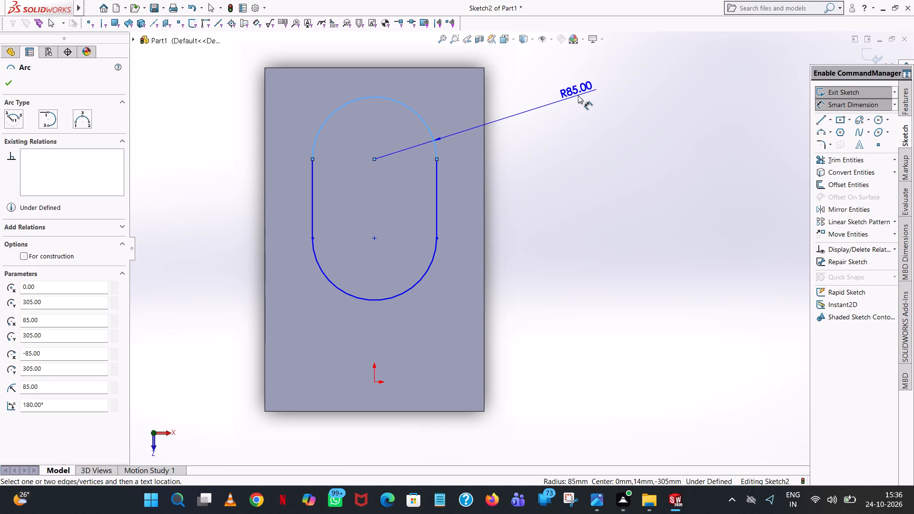
left_click(578, 95)
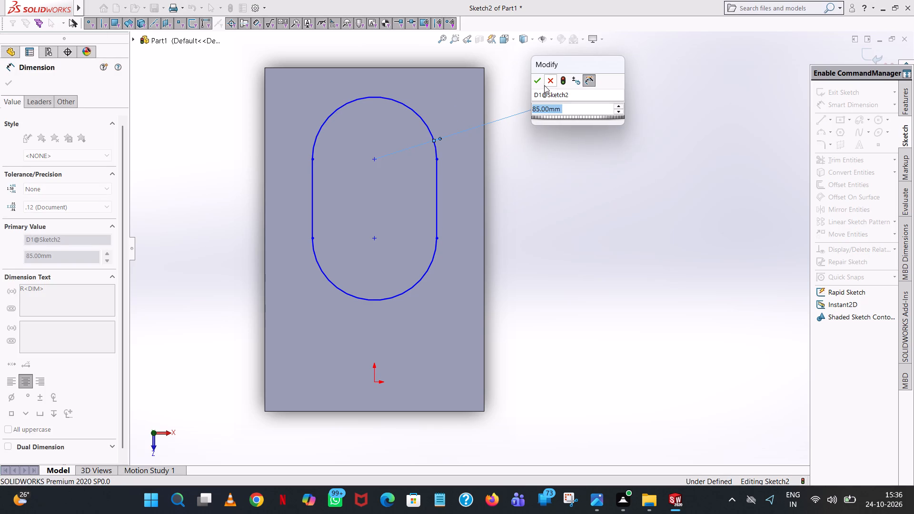
left_click(541, 83)
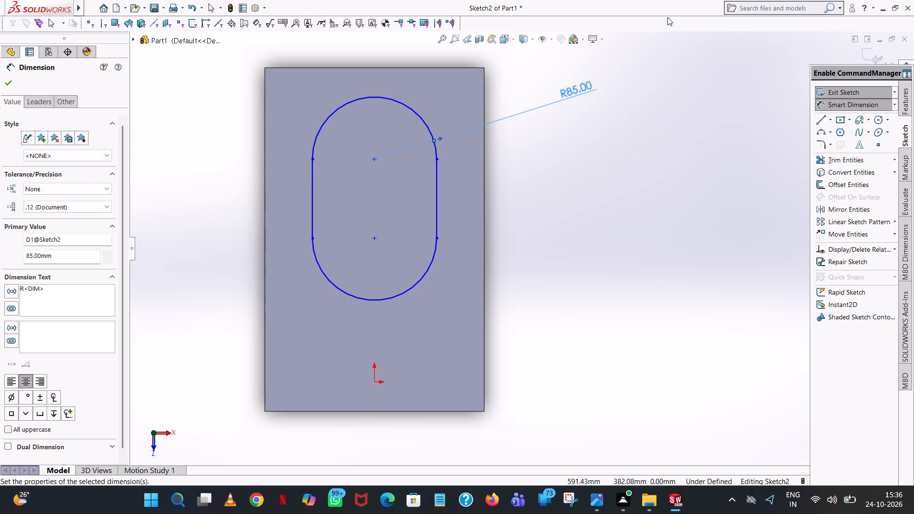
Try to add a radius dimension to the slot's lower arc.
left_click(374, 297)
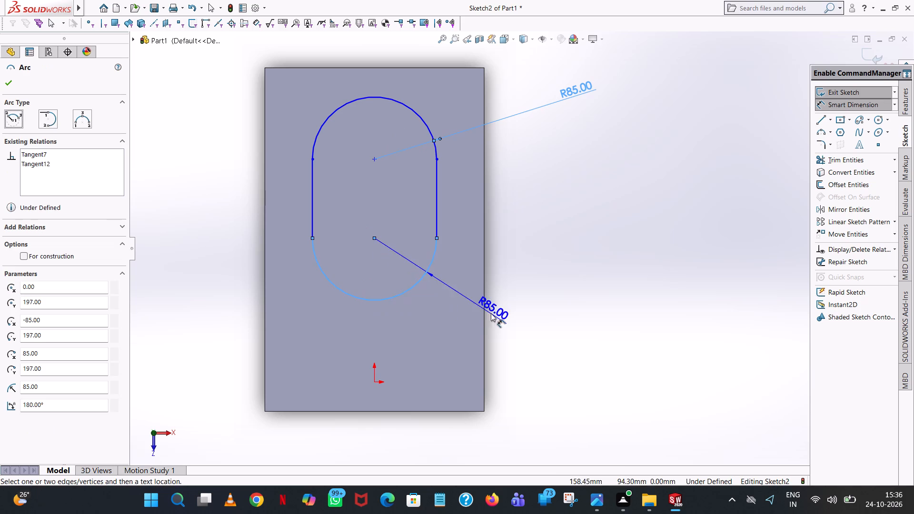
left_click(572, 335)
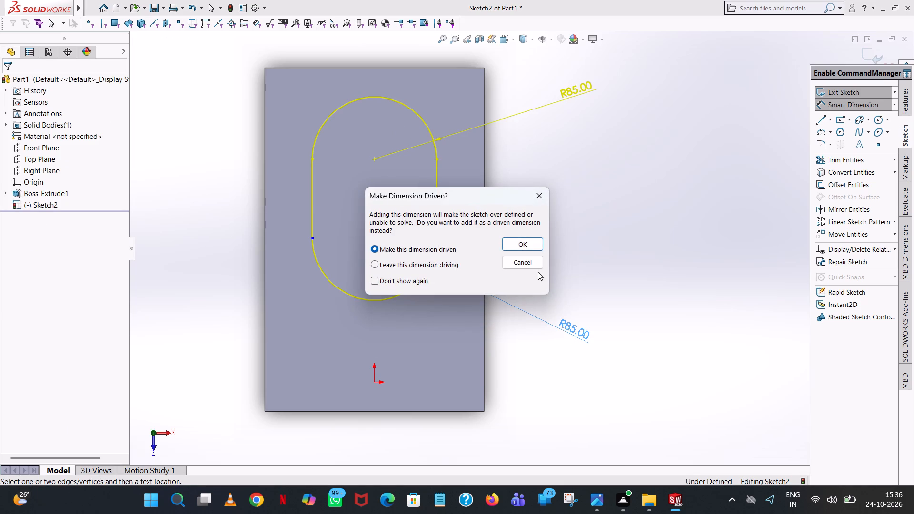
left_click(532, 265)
Dimension the vertical distance between the slot's two arc centres as 108 mm.
left_click(374, 240)
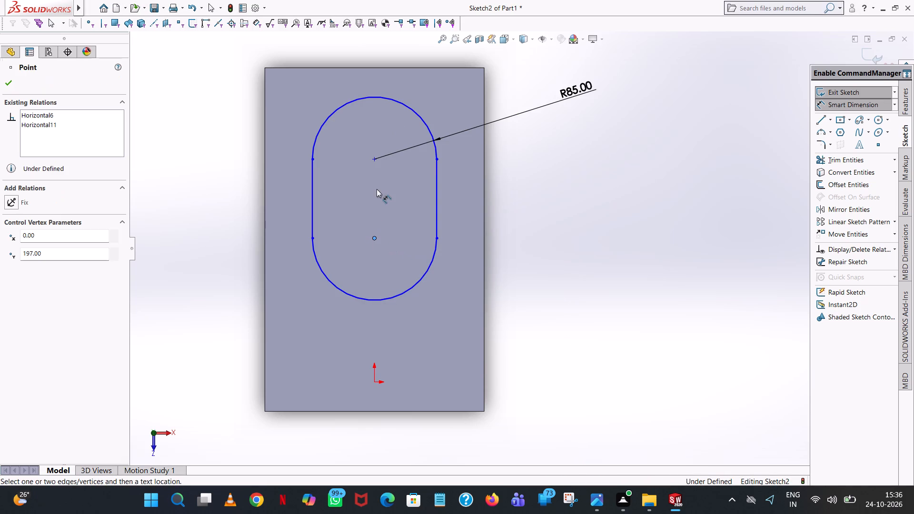
left_click(375, 159)
left_click(553, 173)
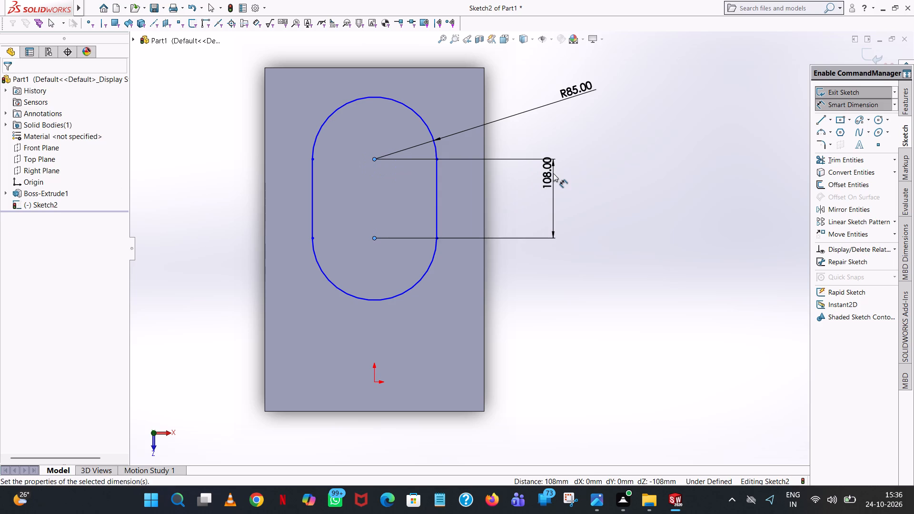
left_click(516, 158)
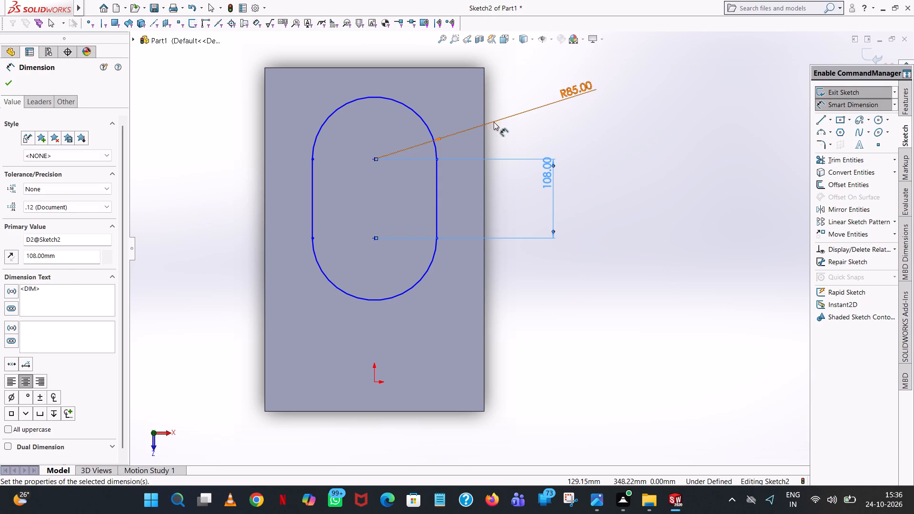
left_click(618, 137)
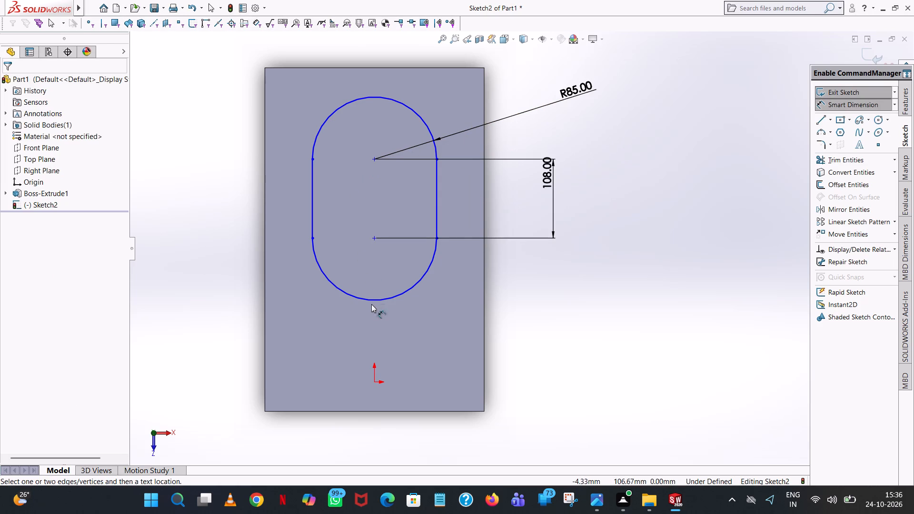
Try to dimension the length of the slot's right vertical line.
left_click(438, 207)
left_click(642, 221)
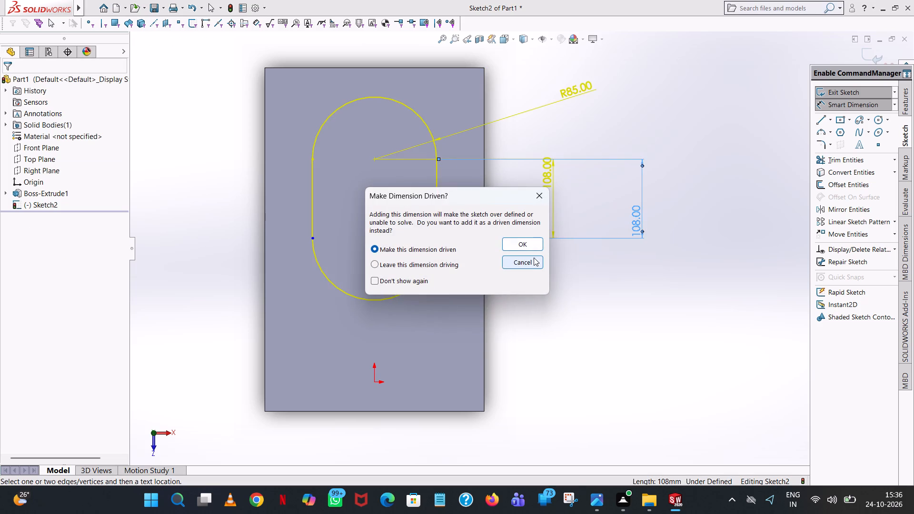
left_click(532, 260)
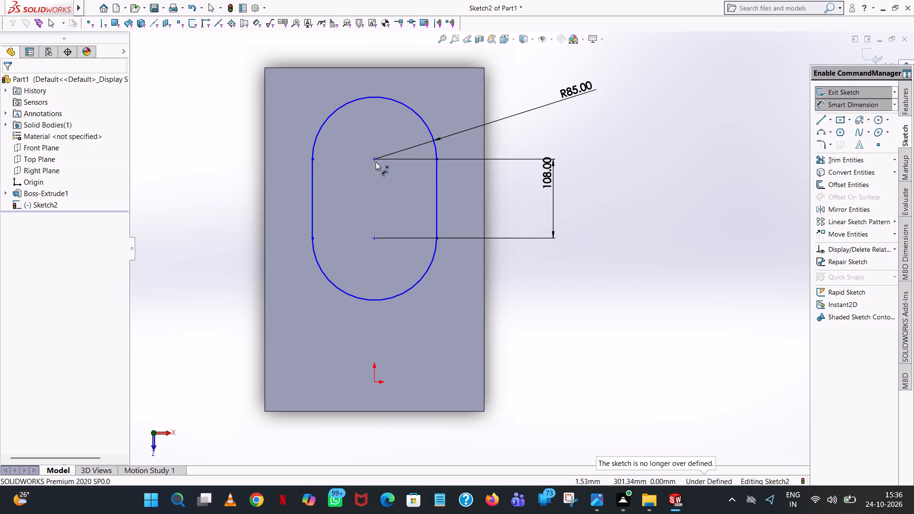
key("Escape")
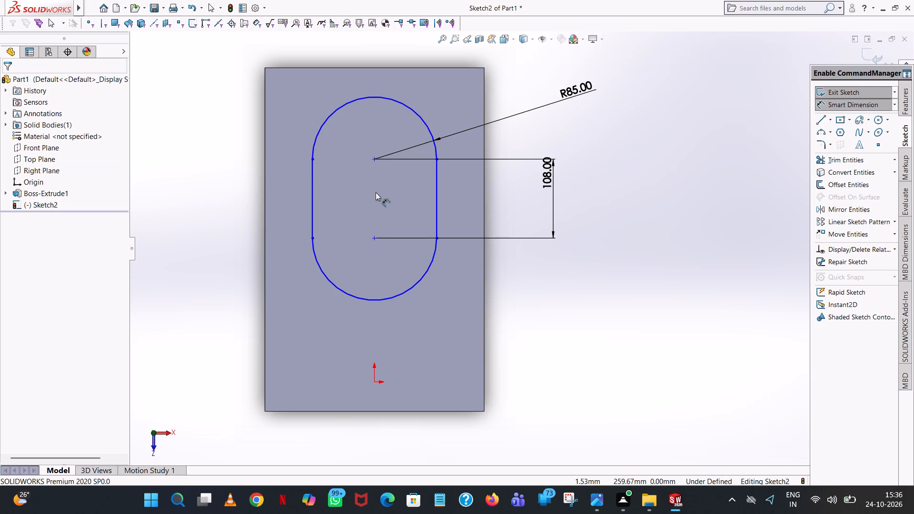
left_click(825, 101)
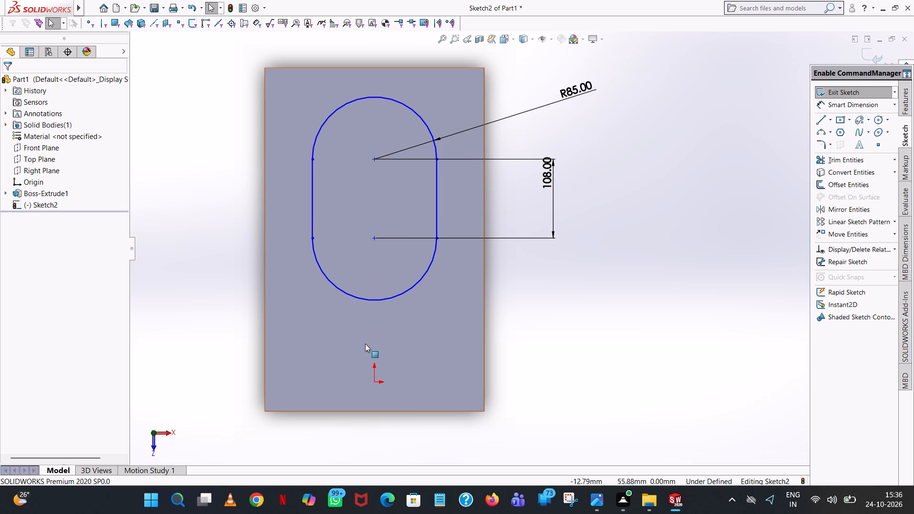
Add a vertical relation between the origin and the lower arc's centre point.
left_click(373, 381, "ctrl")
left_click(374, 236, "ctrl")
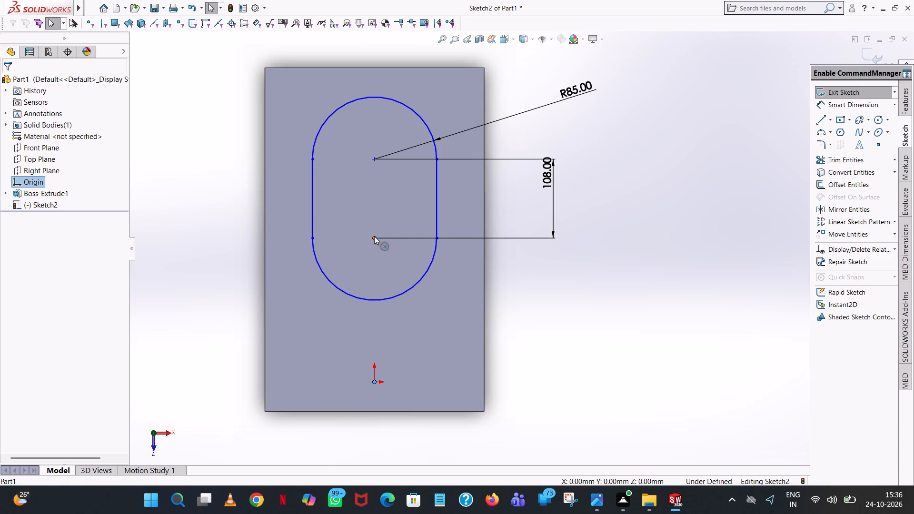
left_click(23, 263)
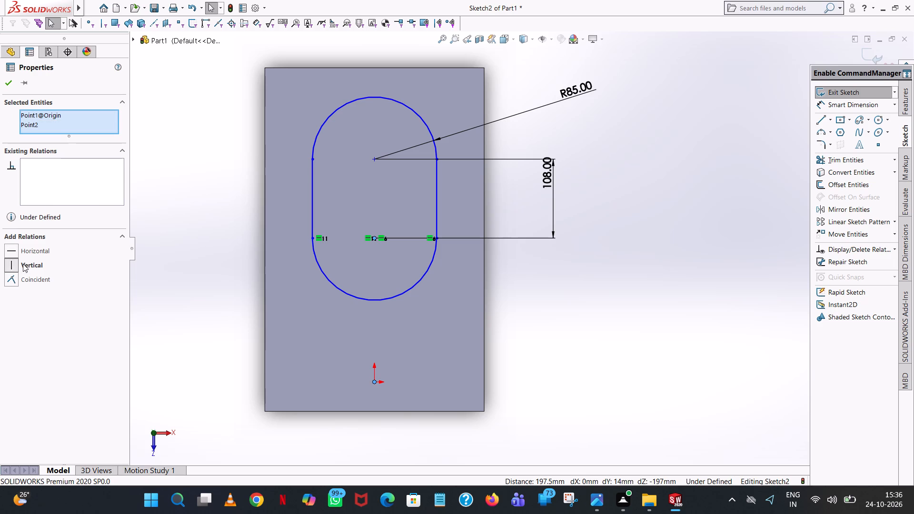
left_click(636, 197)
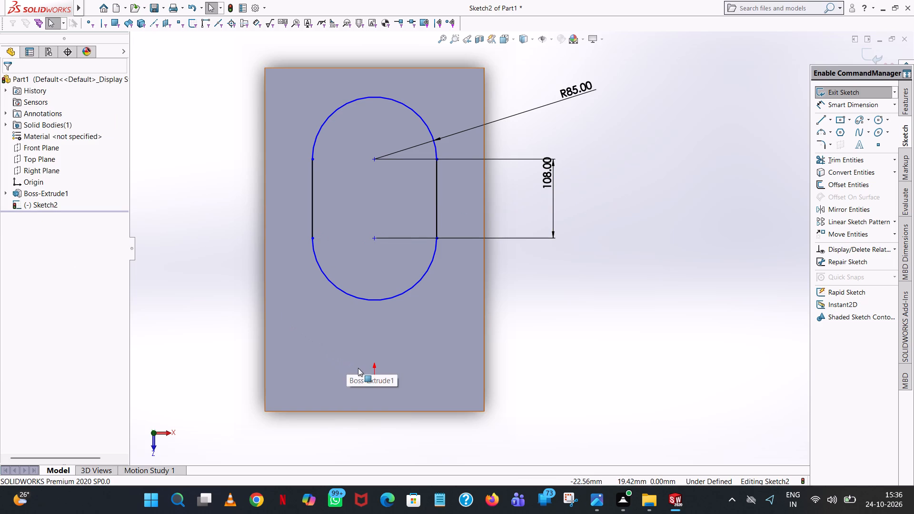
Add a vertical relation between the origin and the upper arc's centre point.
left_click(374, 382, "ctrl")
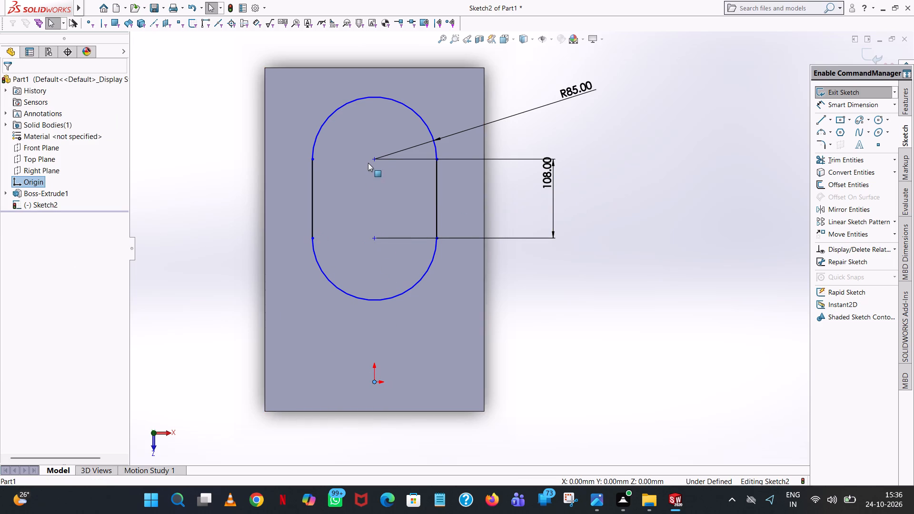
left_click(376, 157, "ctrl")
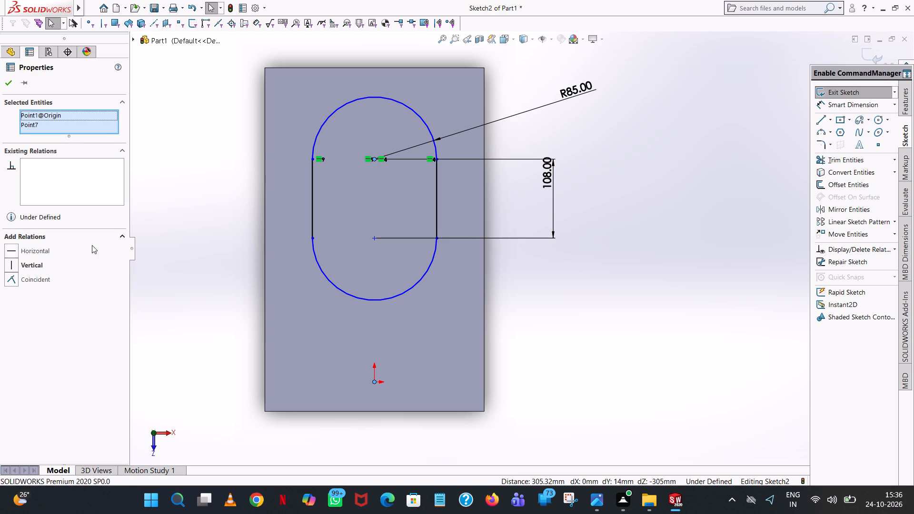
left_click(20, 265)
left_click(13, 80)
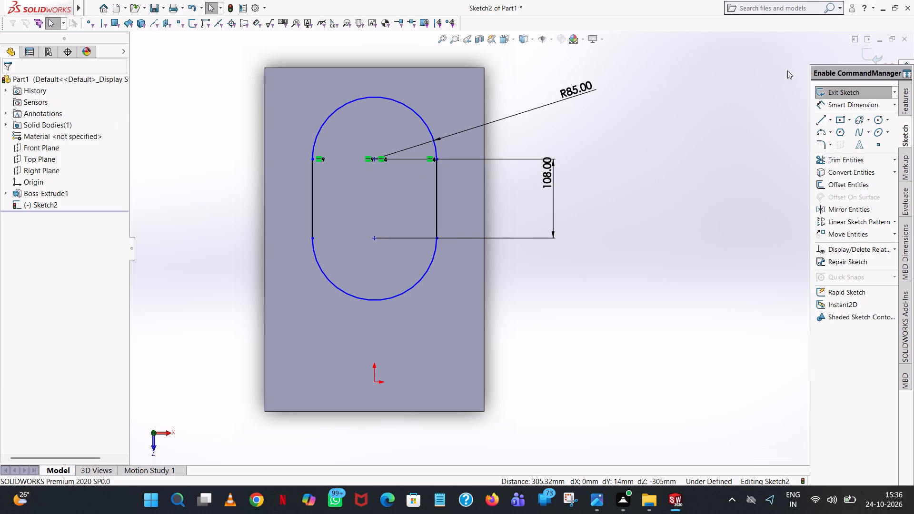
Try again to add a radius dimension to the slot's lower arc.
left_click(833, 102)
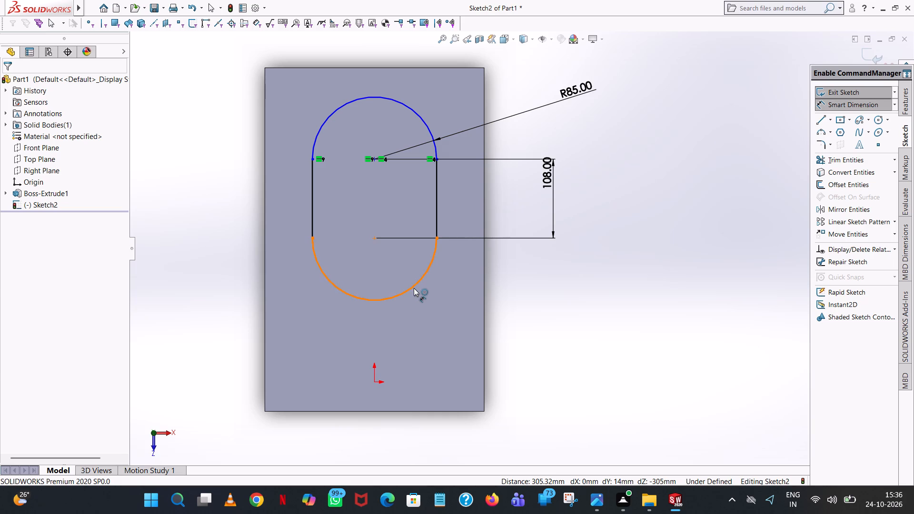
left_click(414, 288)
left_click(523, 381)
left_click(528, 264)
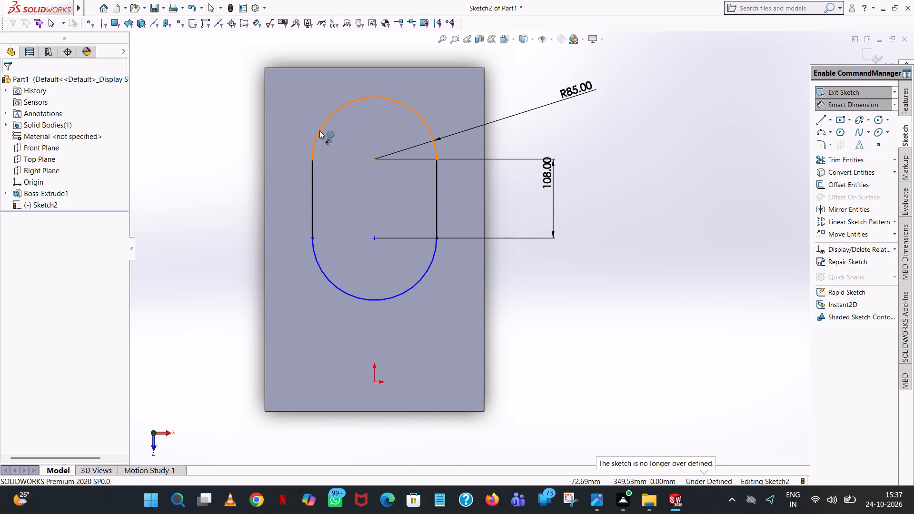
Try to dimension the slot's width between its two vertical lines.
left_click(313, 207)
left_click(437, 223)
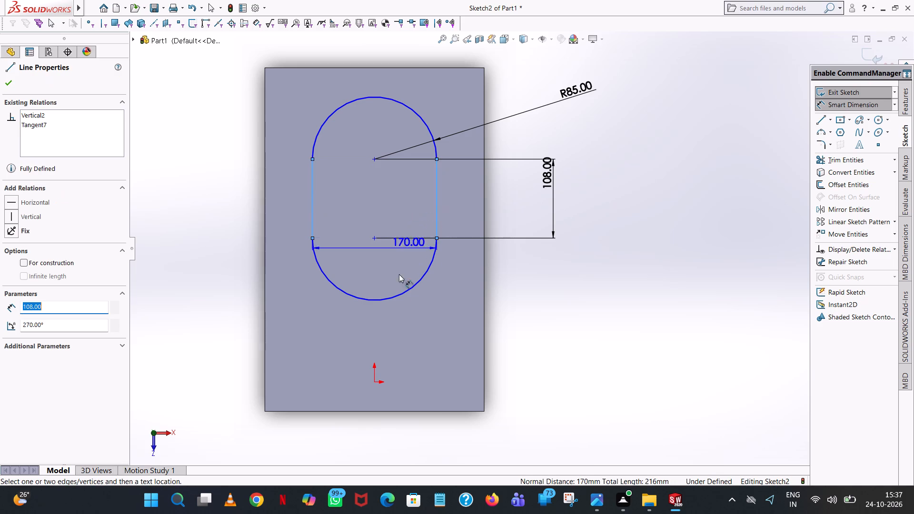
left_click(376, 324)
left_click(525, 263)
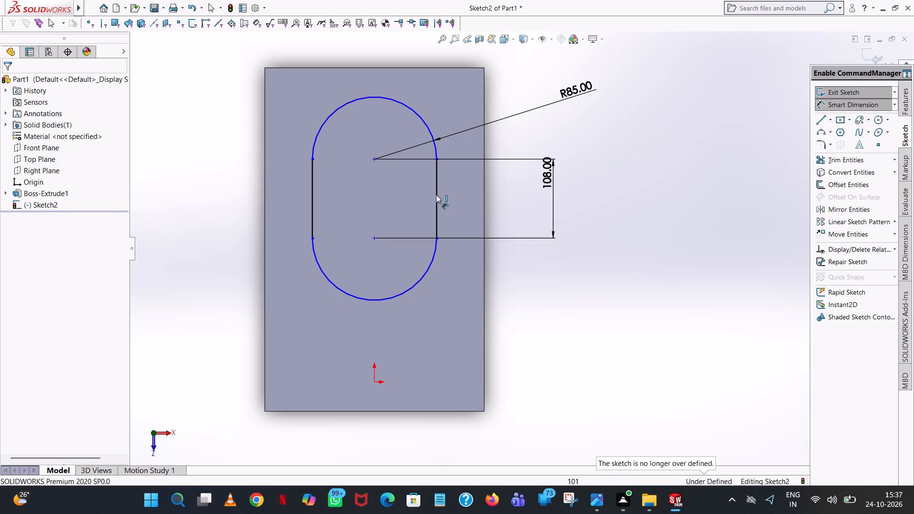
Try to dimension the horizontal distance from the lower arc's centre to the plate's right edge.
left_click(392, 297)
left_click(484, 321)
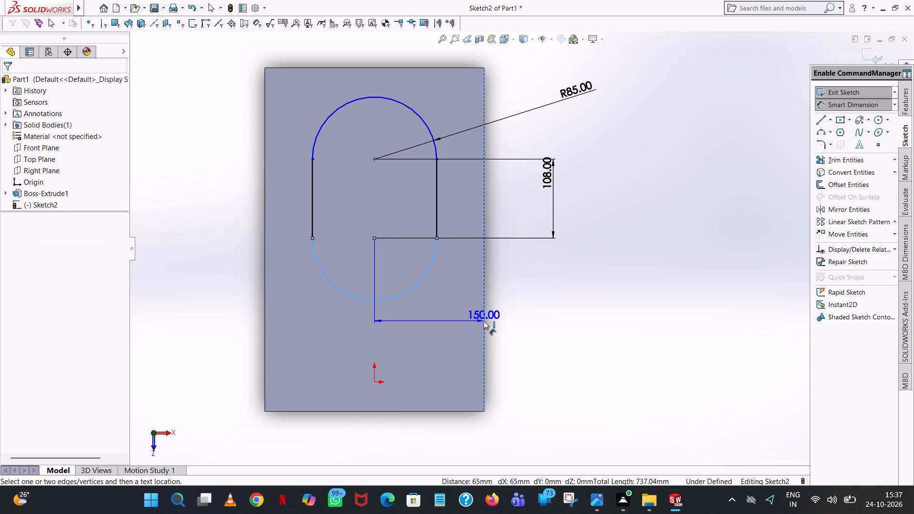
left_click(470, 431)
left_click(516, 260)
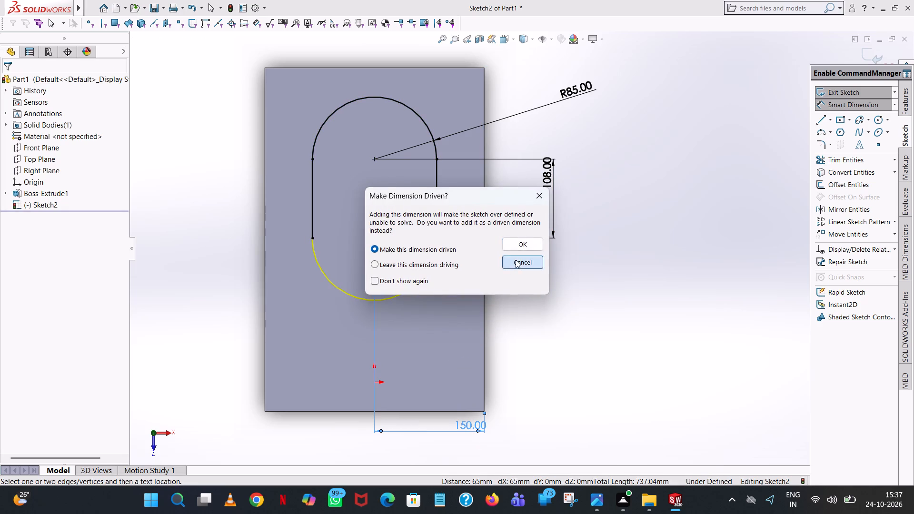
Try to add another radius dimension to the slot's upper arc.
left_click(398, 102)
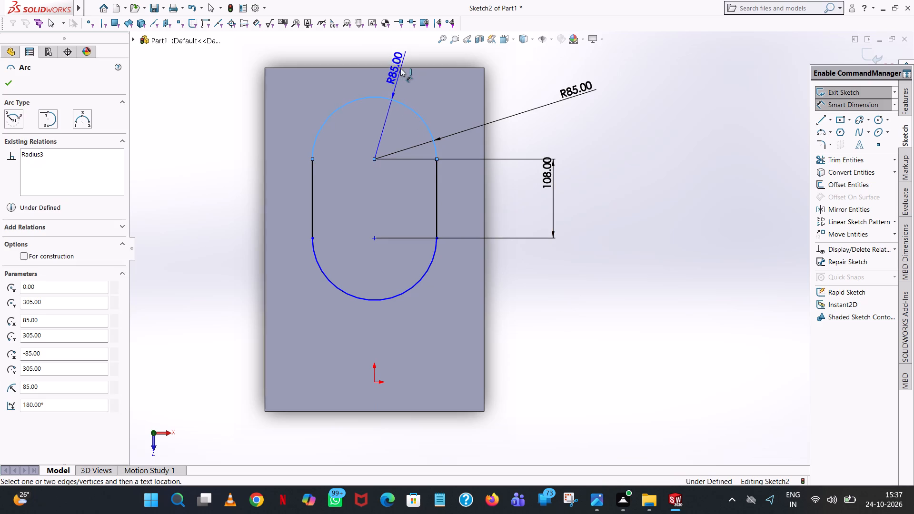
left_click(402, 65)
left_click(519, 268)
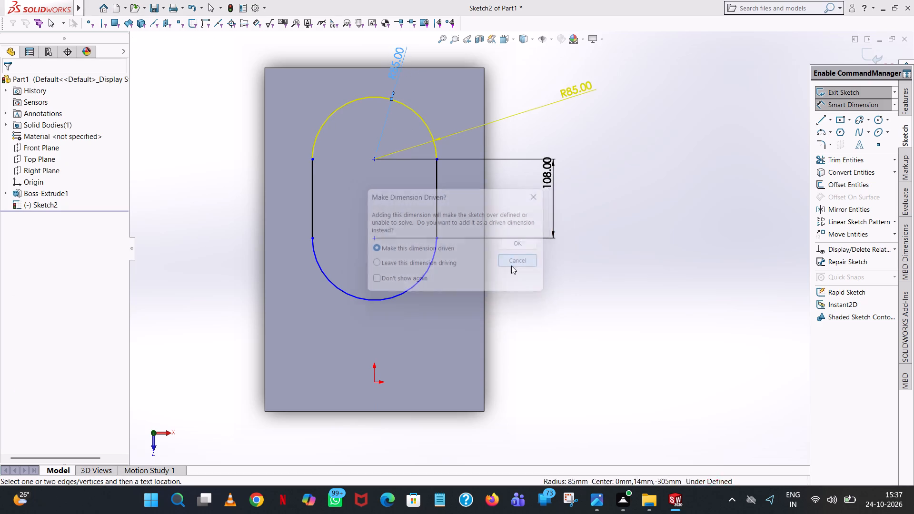
Dimension the upper arc's centre 125 mm from the plate's upper edge and place the dimension text outside the plate.
left_click(394, 101)
left_click(395, 67)
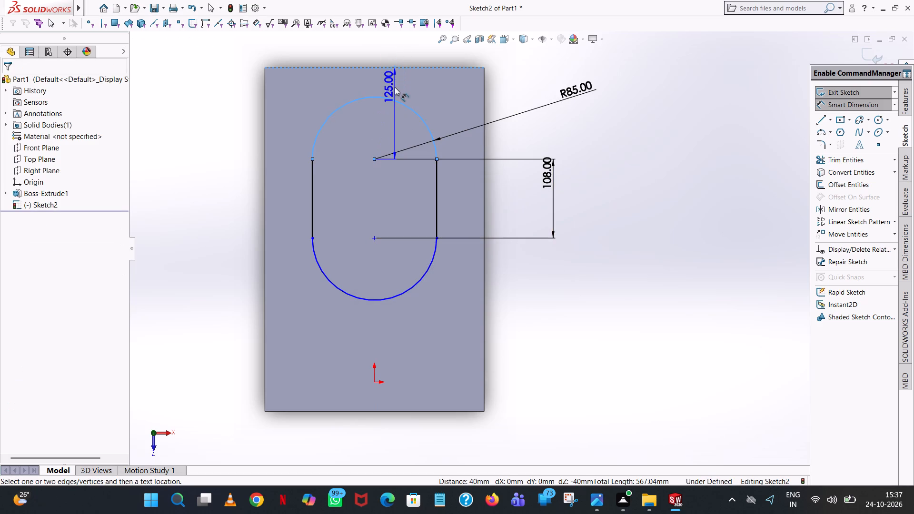
left_click(395, 87)
left_click(357, 71)
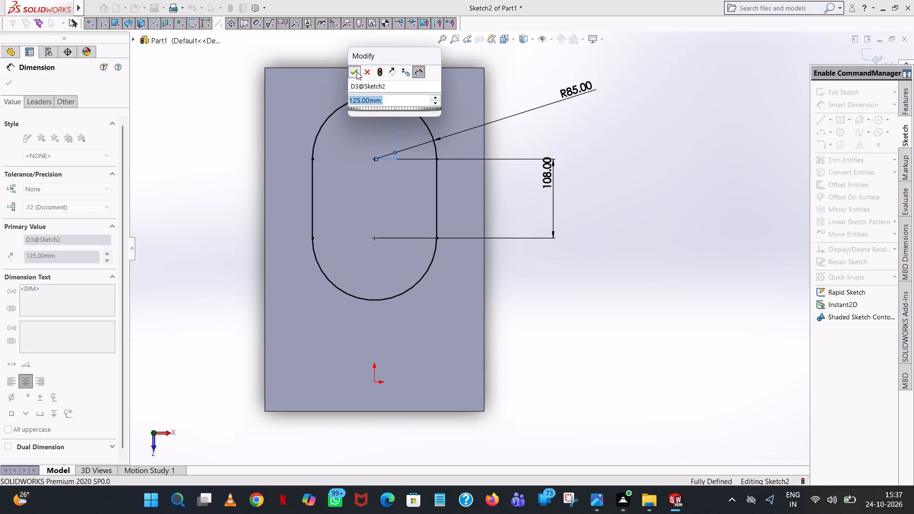
left_click(606, 158)
left_click_drag(386, 88, 449, 89)
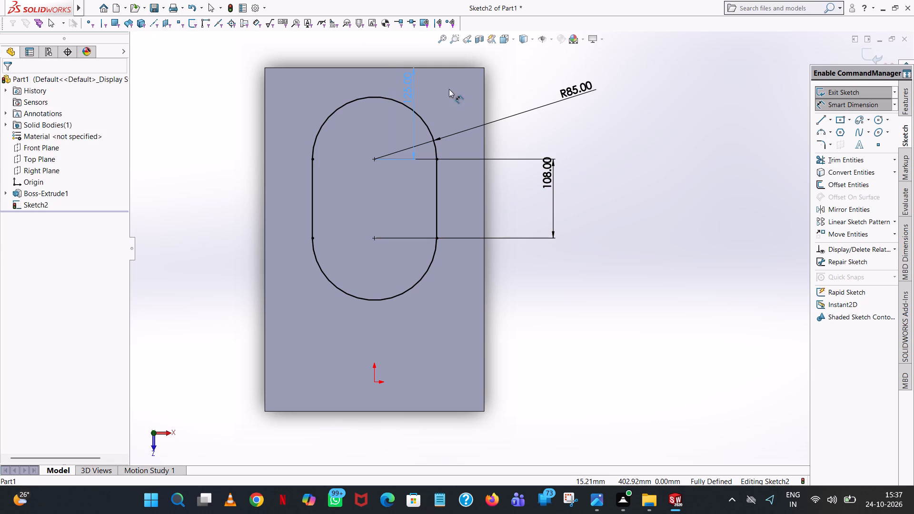
left_click_drag(449, 89, 498, 86)
left_click(592, 130)
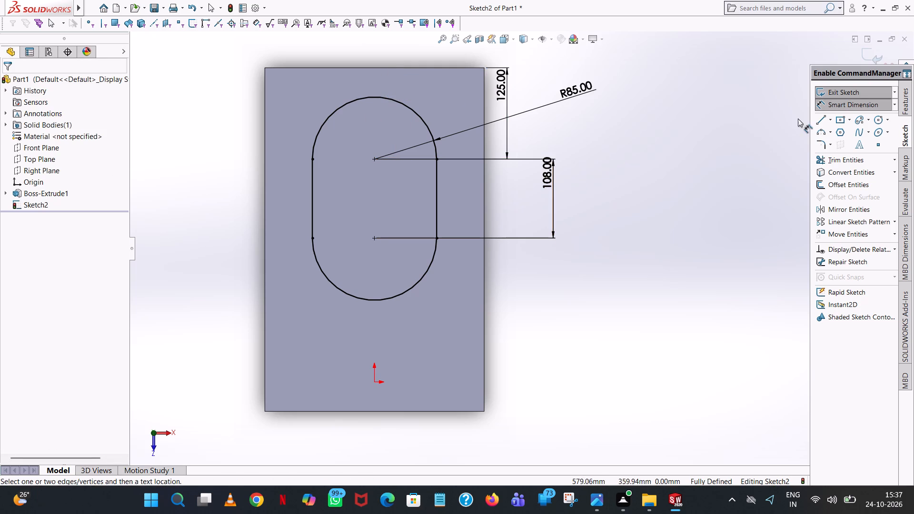
Extrude the slot profile as a blind boss merged with the base plate, with a depth of 100-14 (86 mm).
left_click(904, 89)
left_click(843, 92)
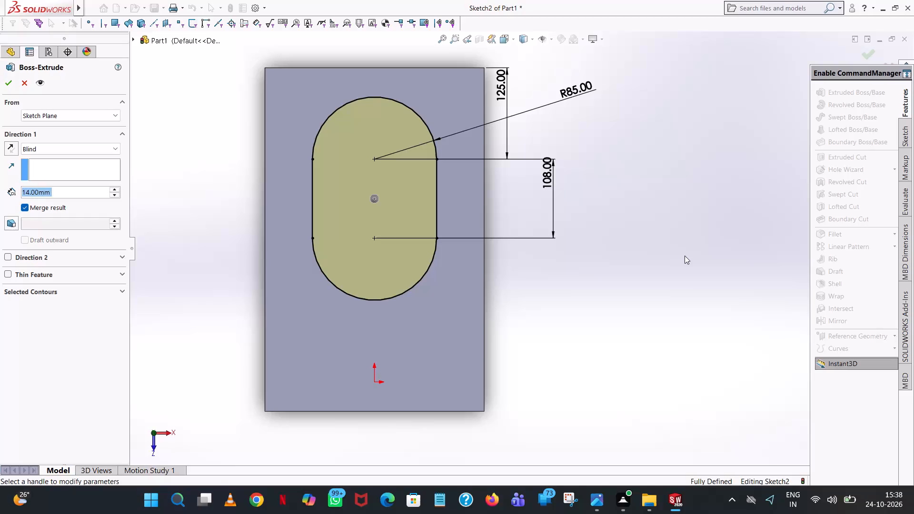
type("100")
type("-14")
key("Return")
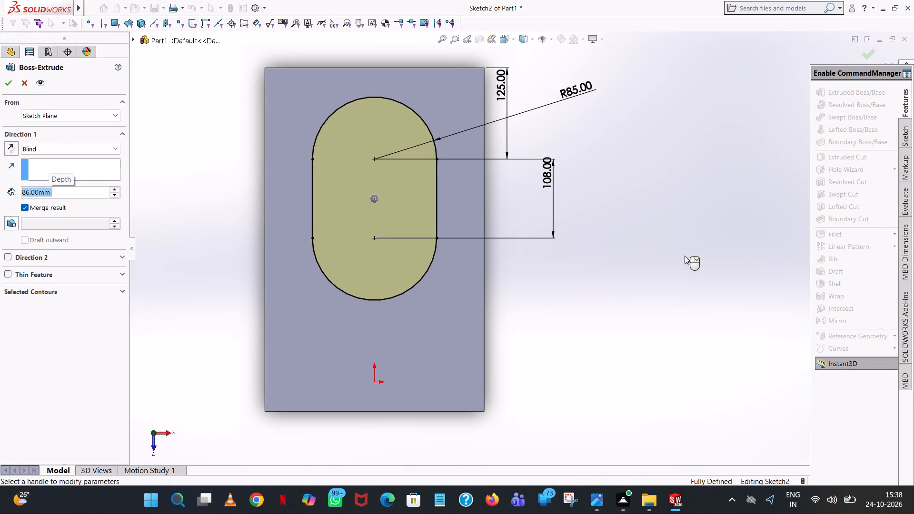
left_click(10, 77)
left_click(572, 271)
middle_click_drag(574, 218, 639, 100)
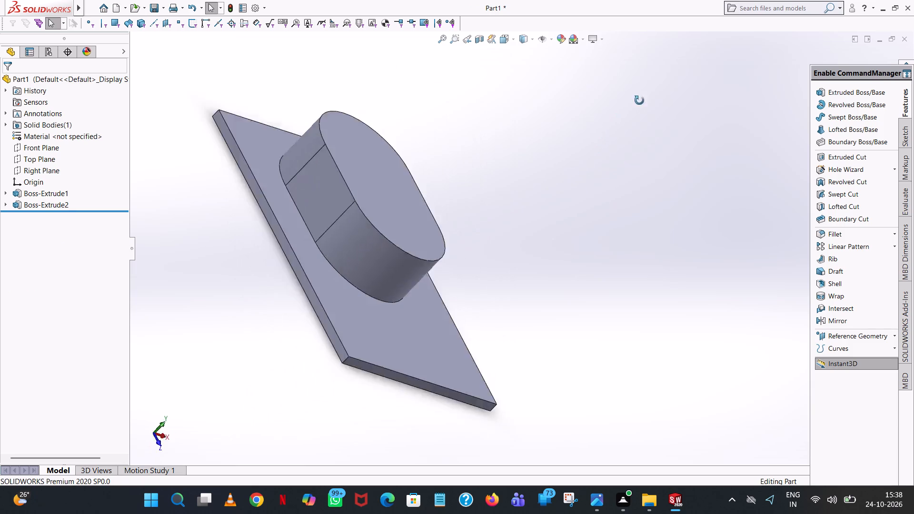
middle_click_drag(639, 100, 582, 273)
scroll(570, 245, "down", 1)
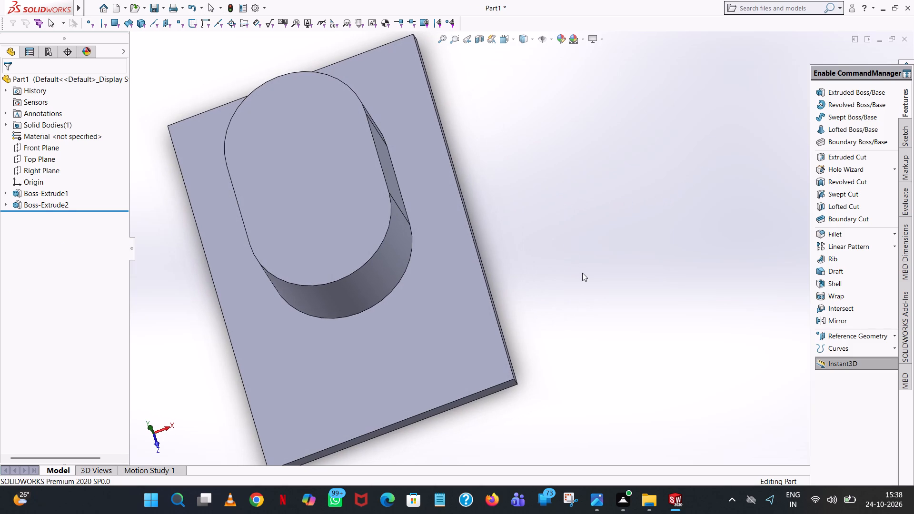
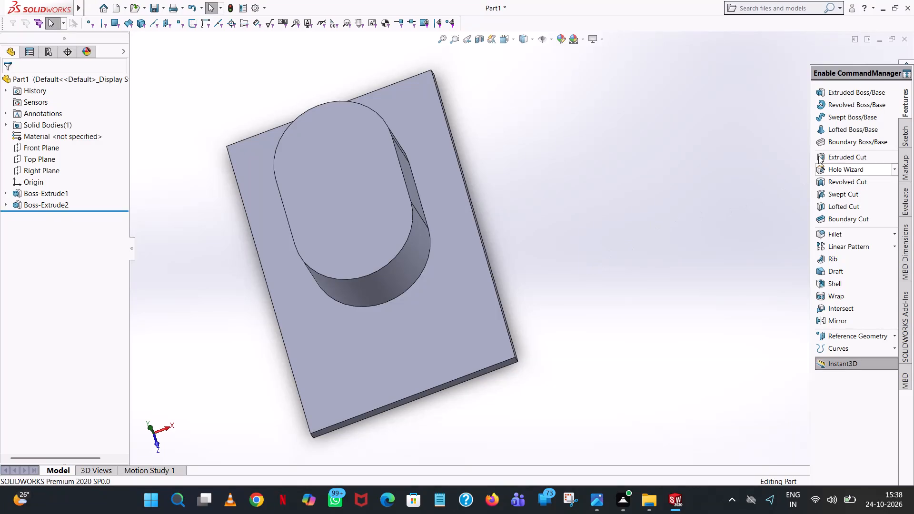
Start a sketch on the boss's top face and draw a 115 mm radius circle centred on the lower arc's centre.
left_click(825, 94)
left_click(373, 192)
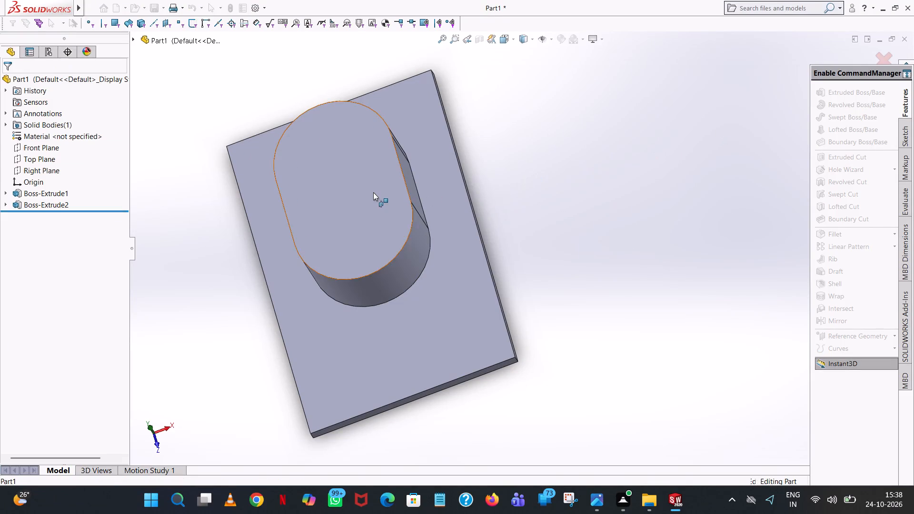
left_click(513, 33)
left_click(562, 96)
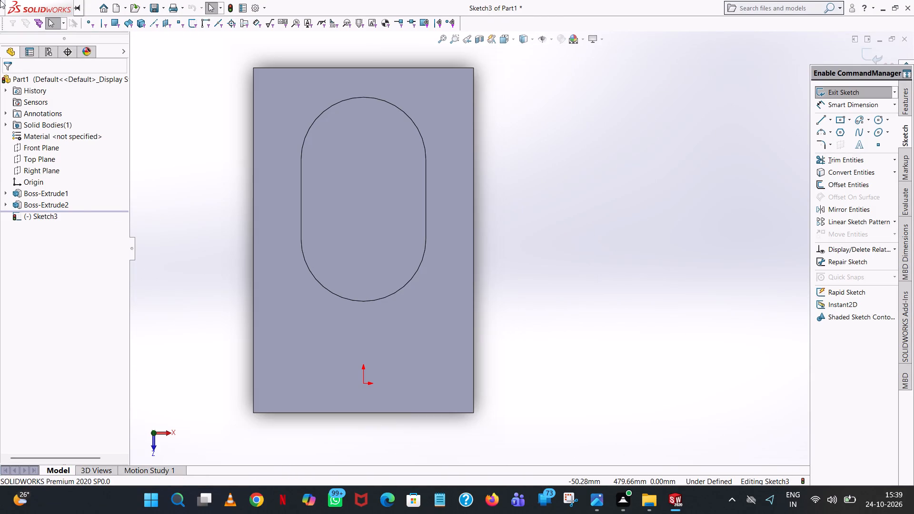
left_click(877, 118)
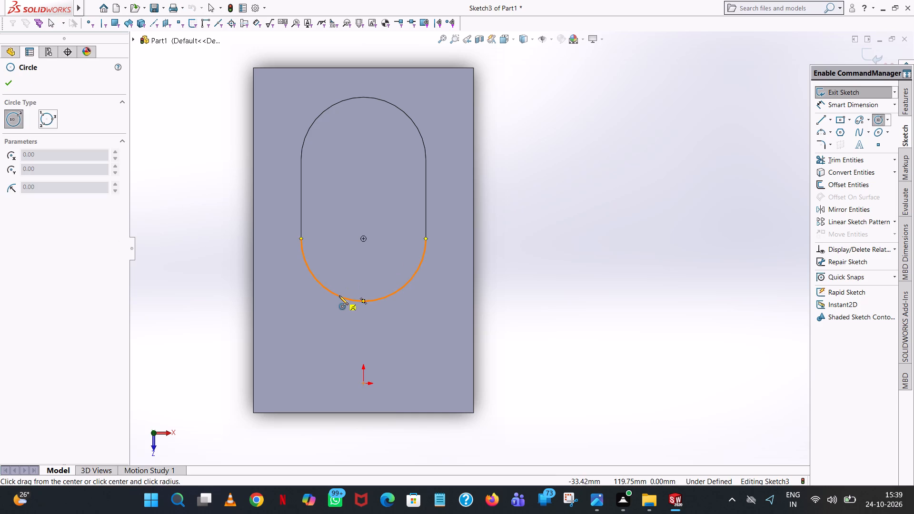
left_click(363, 238)
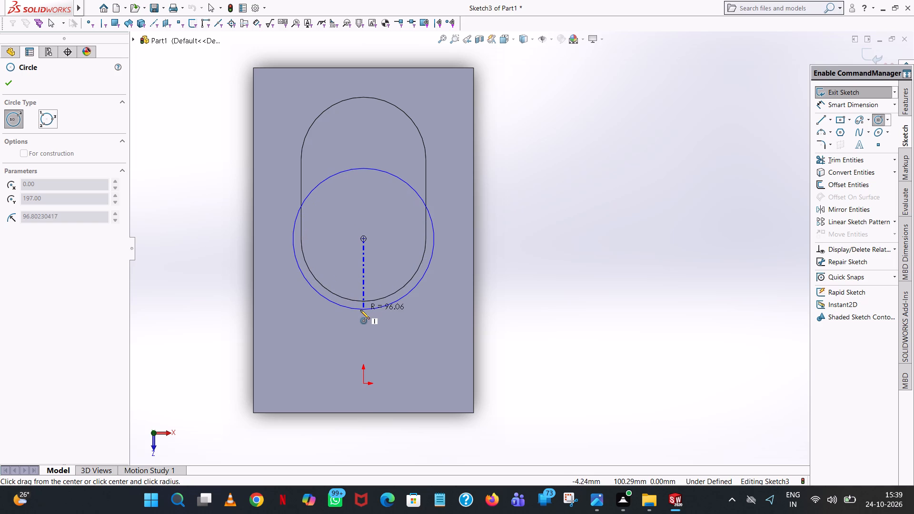
left_click(360, 310)
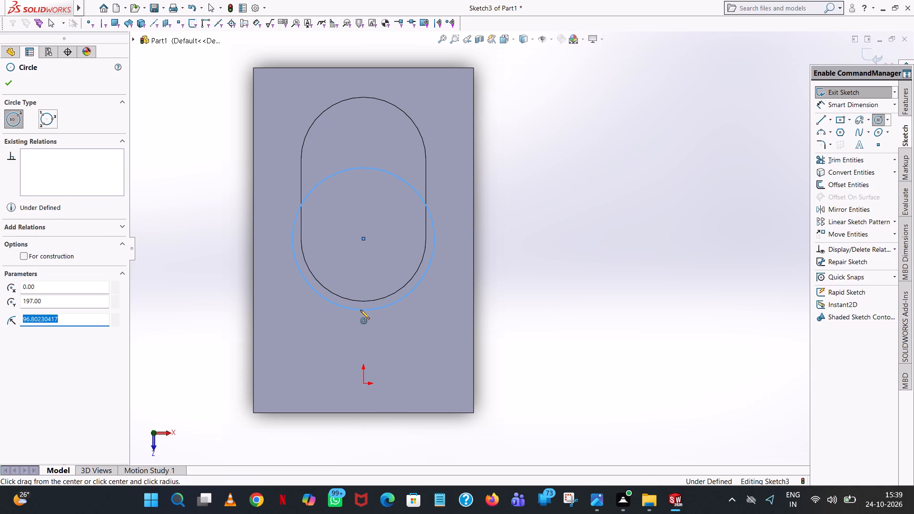
type("115")
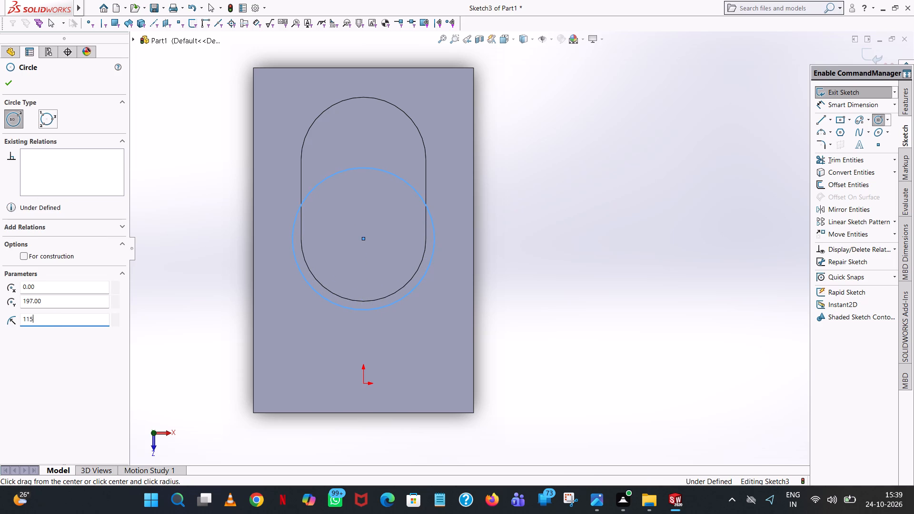
key("Return")
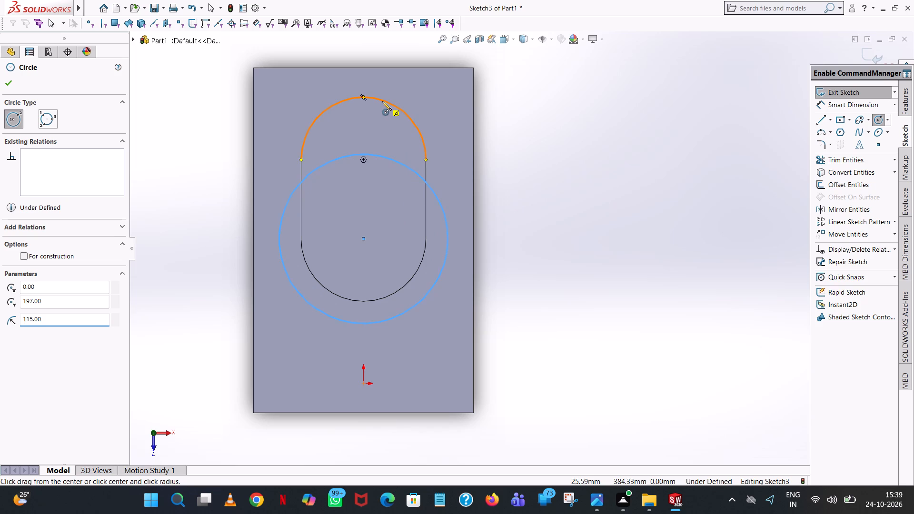
Draw a second circle of 115 mm radius centred on the boss's upper arc centre.
left_click(362, 159)
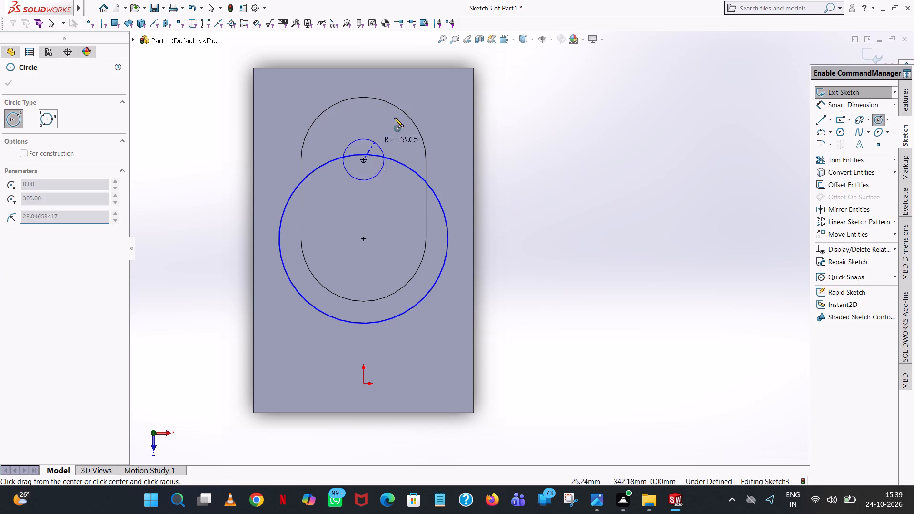
left_click(409, 94)
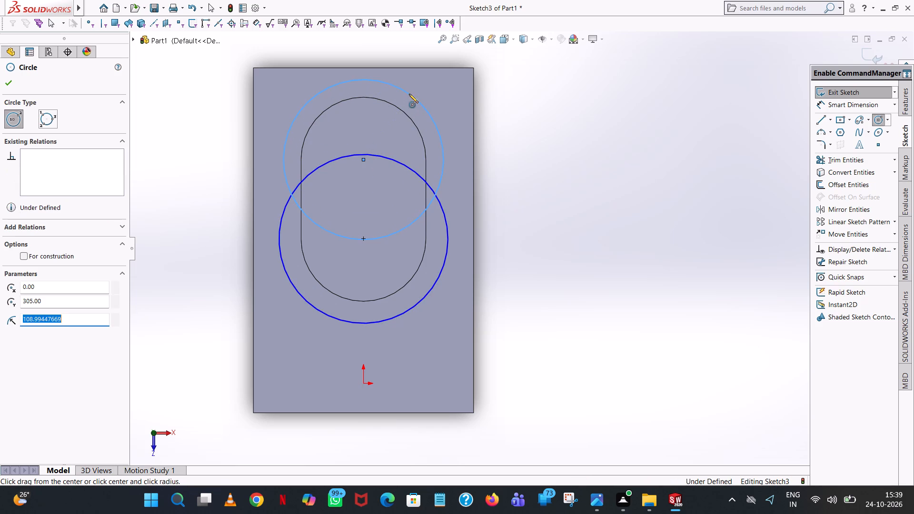
type("115")
key("Return")
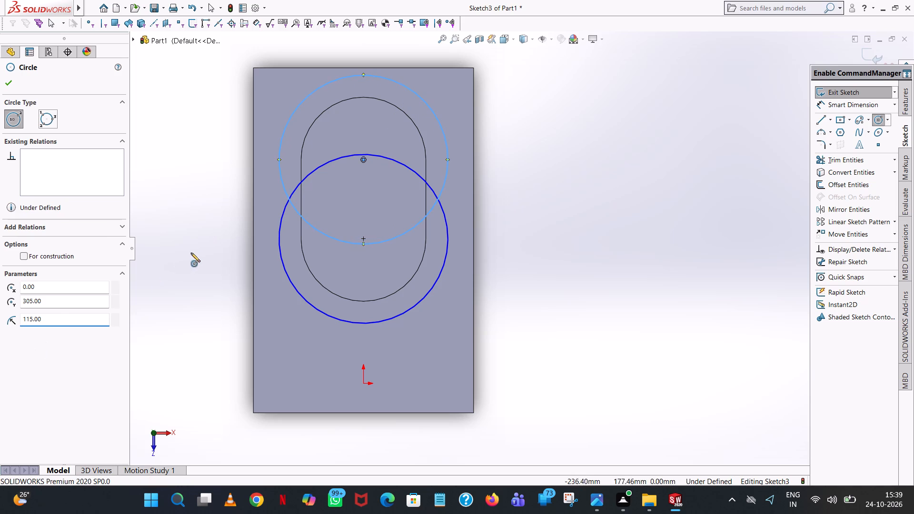
left_click(9, 81)
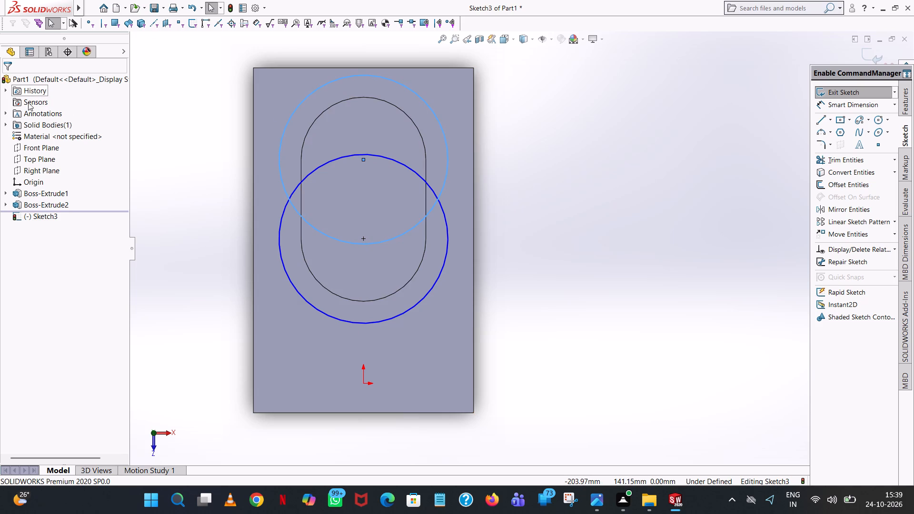
left_click(684, 131)
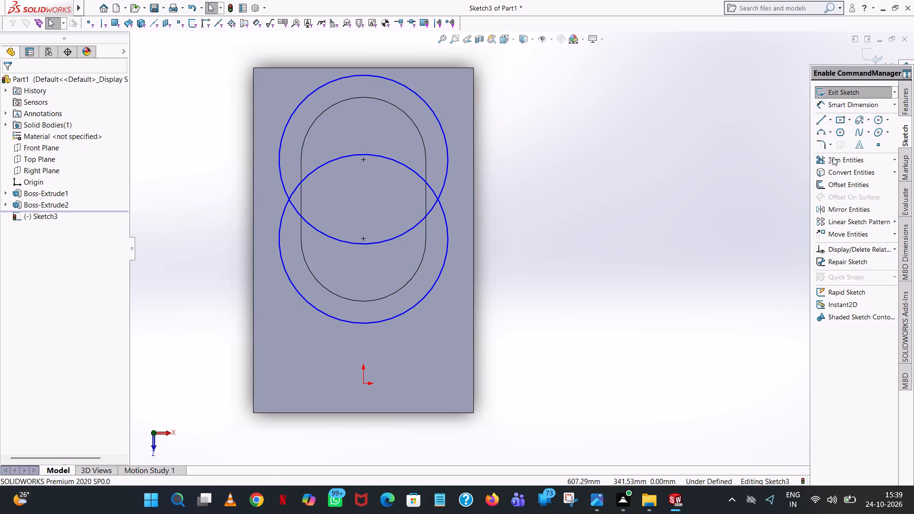
Join the two circles with a vertical 108 mm tangent line on each side, between their outermost side points.
left_click(833, 157)
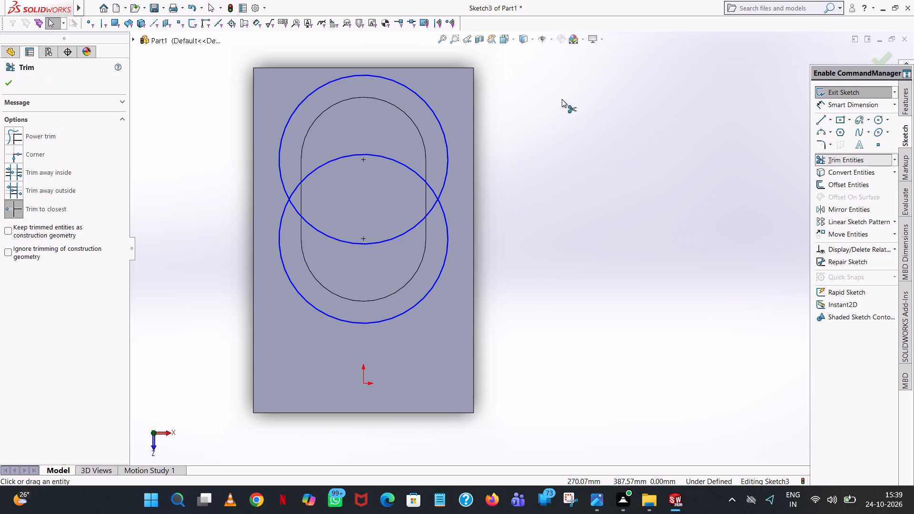
left_click(825, 118)
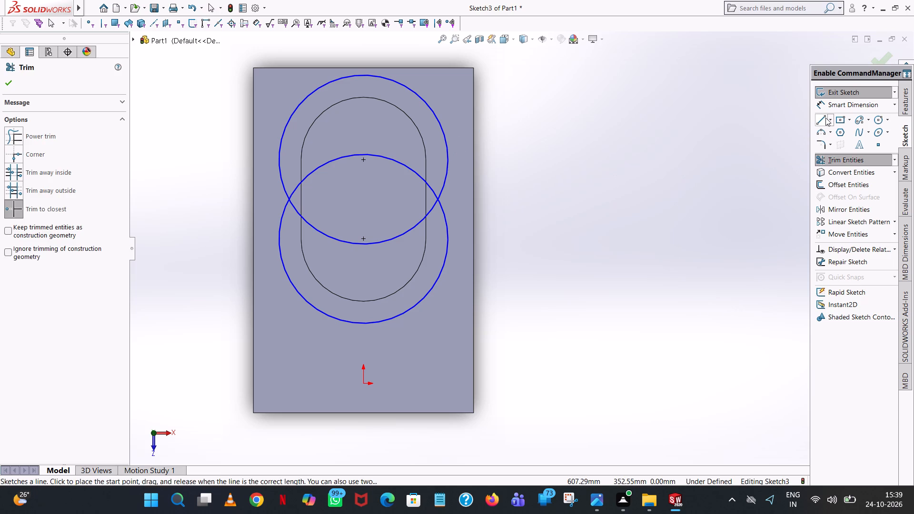
left_click(448, 159)
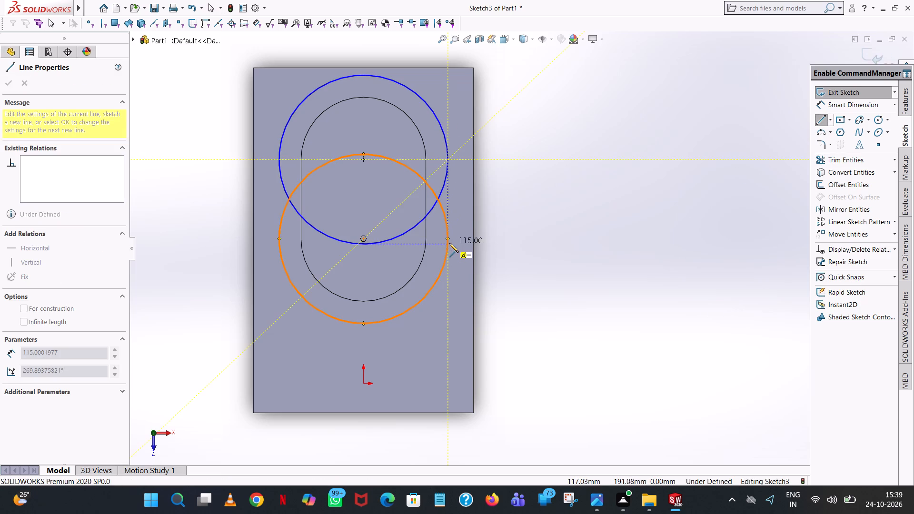
left_click(447, 238)
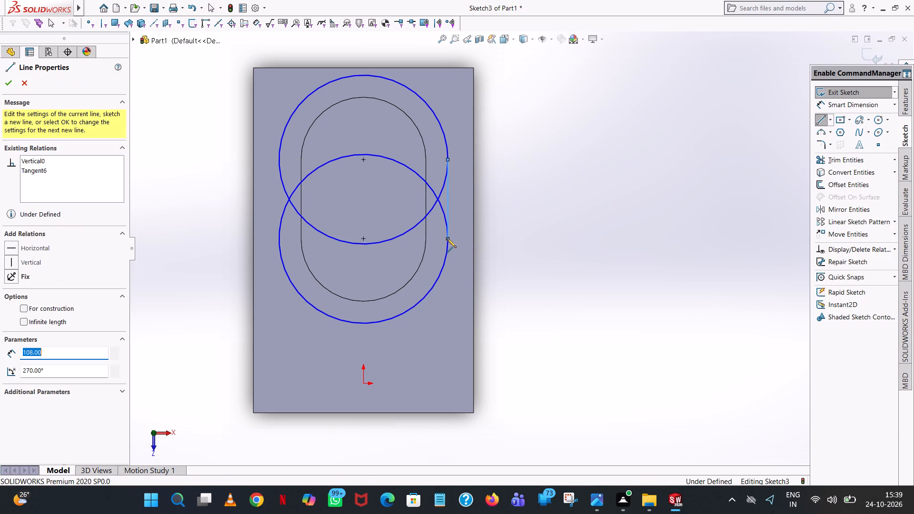
right_click(447, 238)
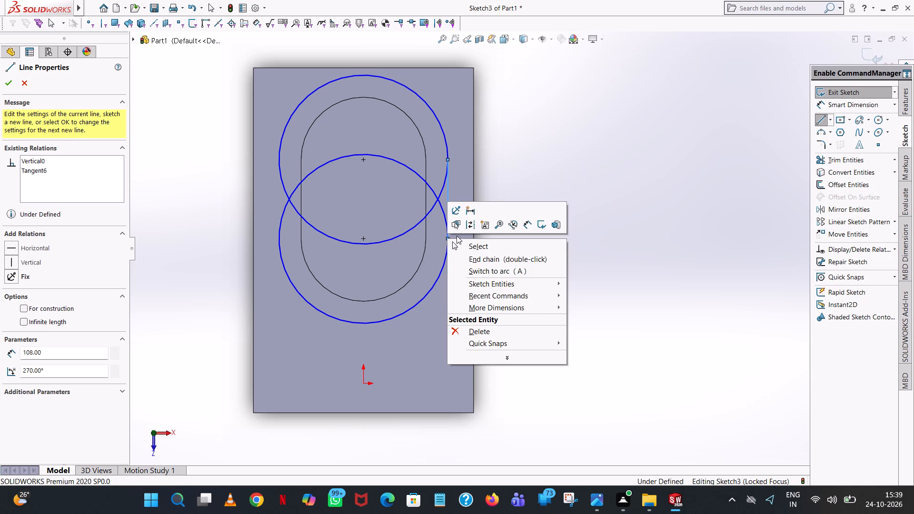
left_click(495, 251)
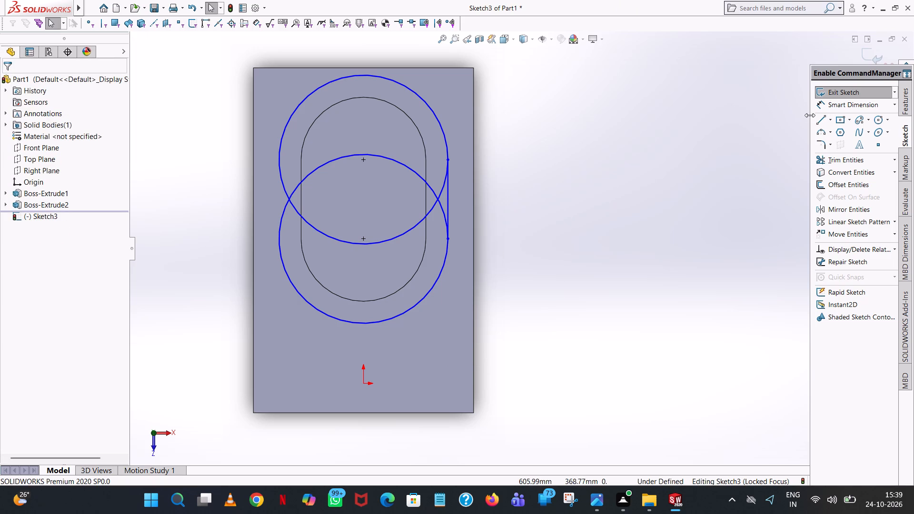
left_click(822, 115)
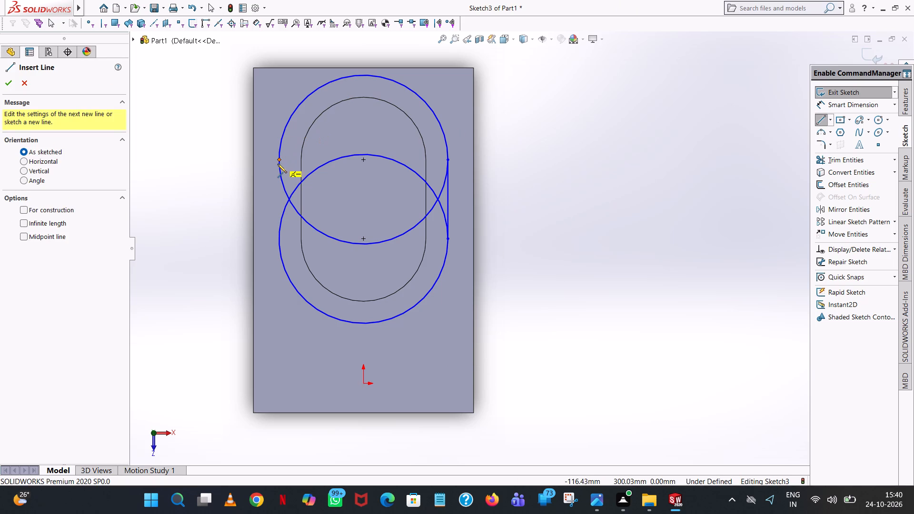
left_click(278, 159)
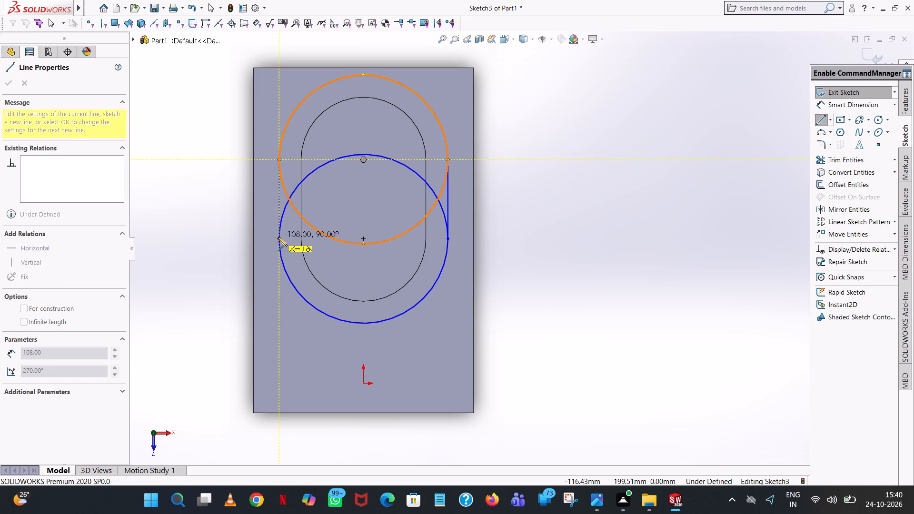
left_click(278, 240)
right_click(278, 240)
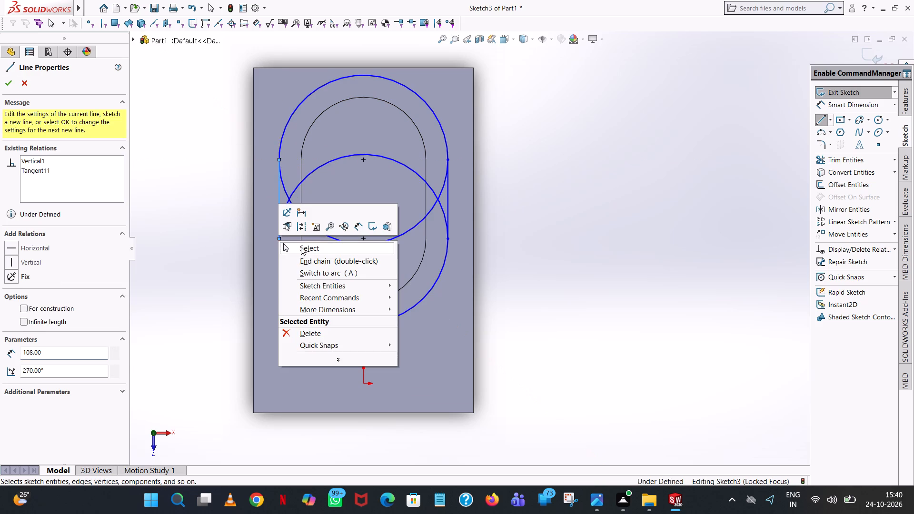
left_click(300, 250)
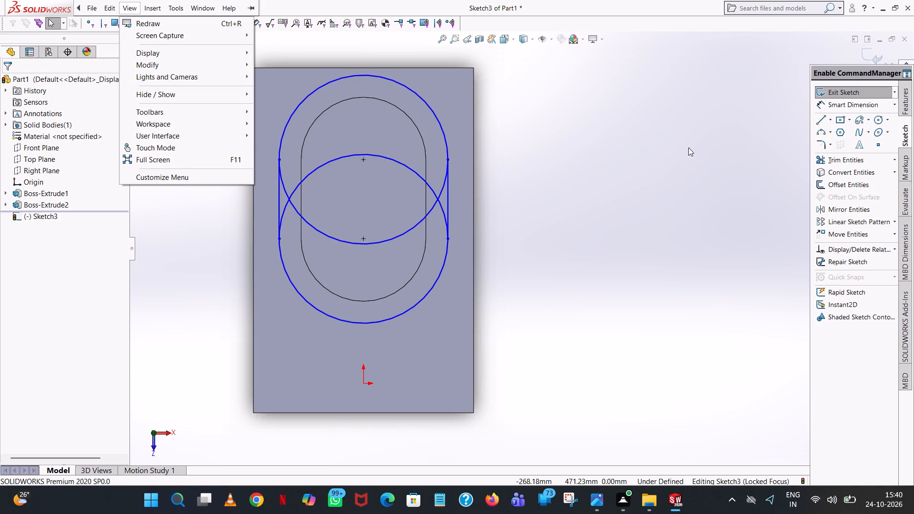
Trim the inner arcs of both circles so that only a closed slot outline around the boss remains.
left_click(816, 157)
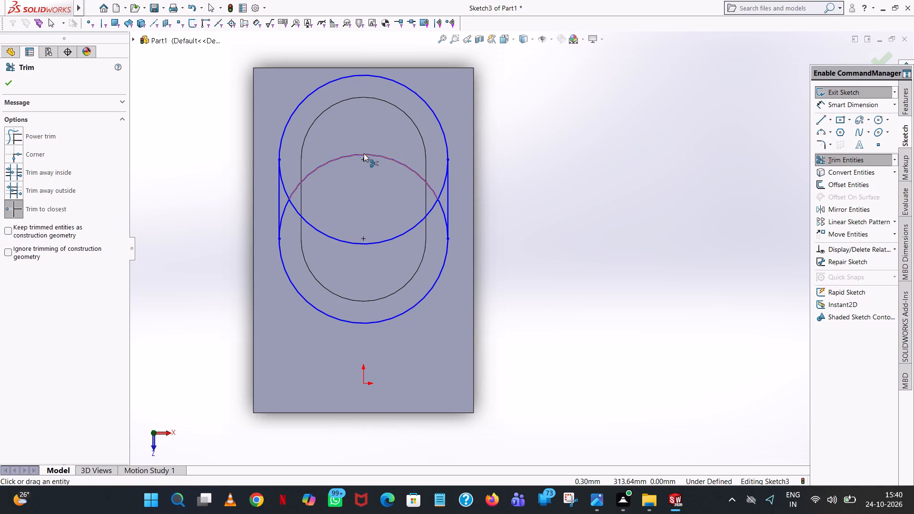
left_click(364, 153)
left_click(393, 234)
left_click(387, 243)
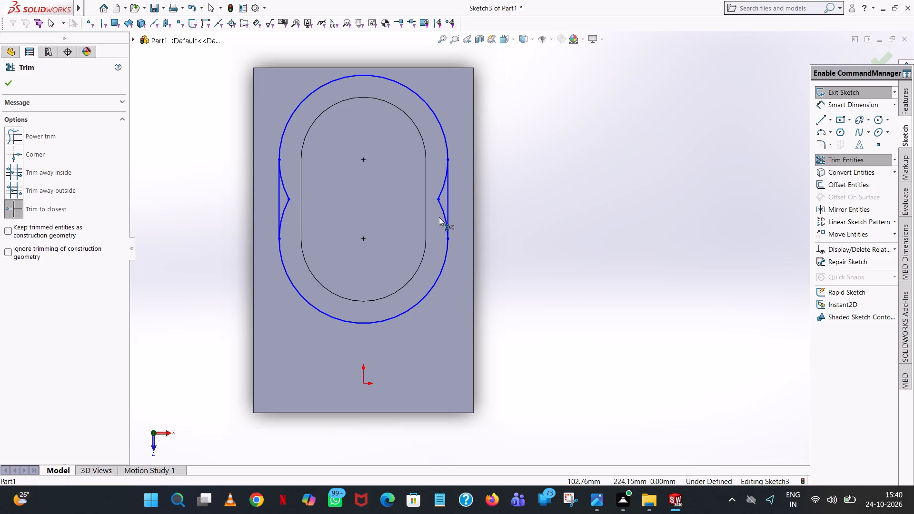
left_click(441, 205)
left_click(441, 195)
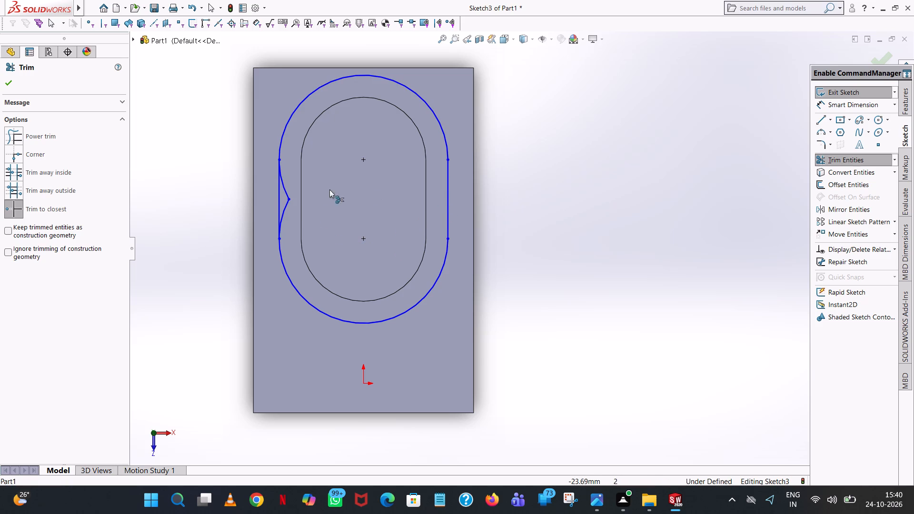
left_click(288, 198)
left_click(288, 195)
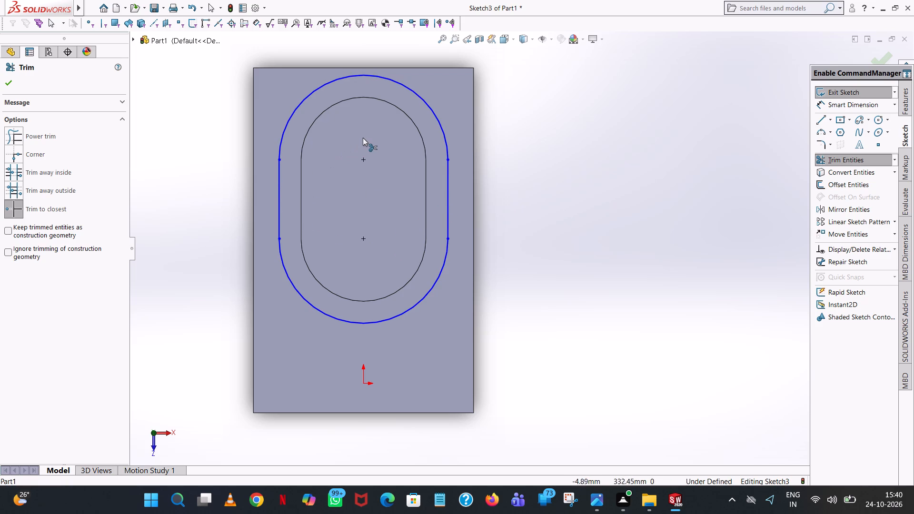
scroll(365, 137, "up", 1)
left_click(9, 85)
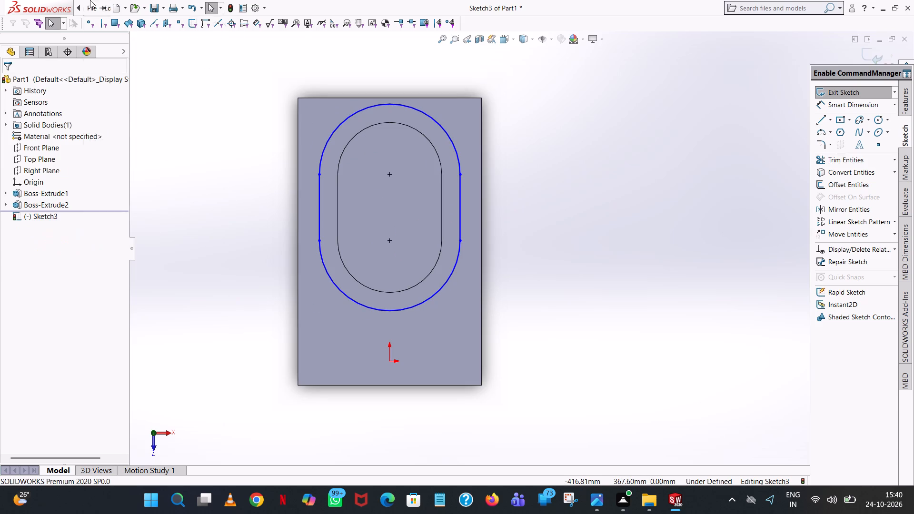
Add a 115 mm radius dimension to the outline's upper arc, with its text outside the plate.
left_click(851, 105)
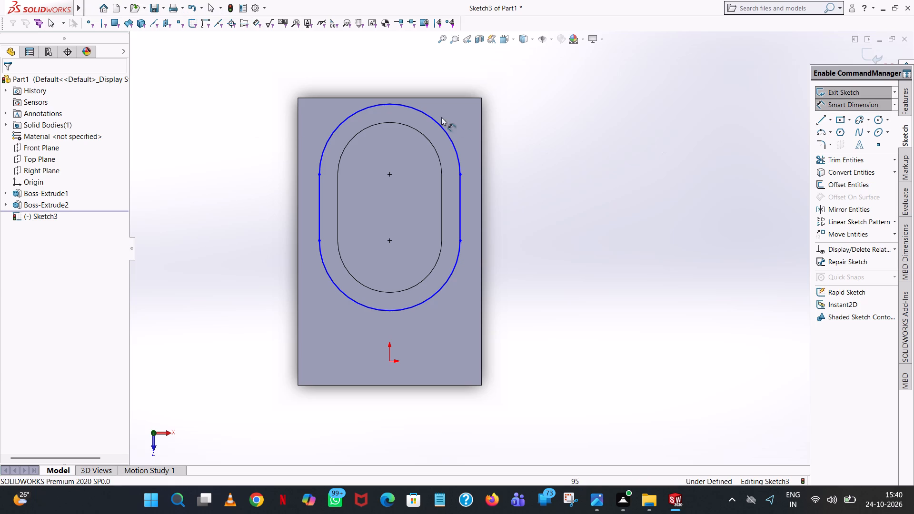
left_click(430, 116)
left_click(541, 93)
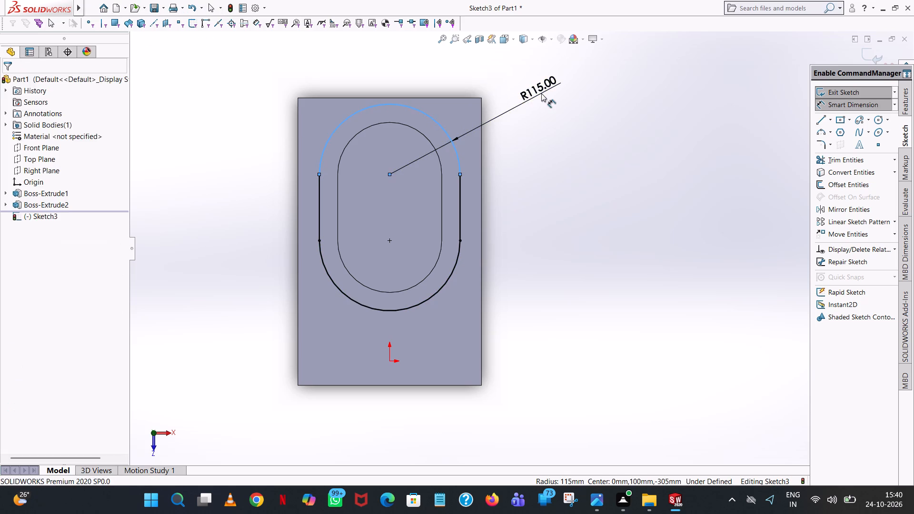
left_click(500, 80)
left_click(547, 143)
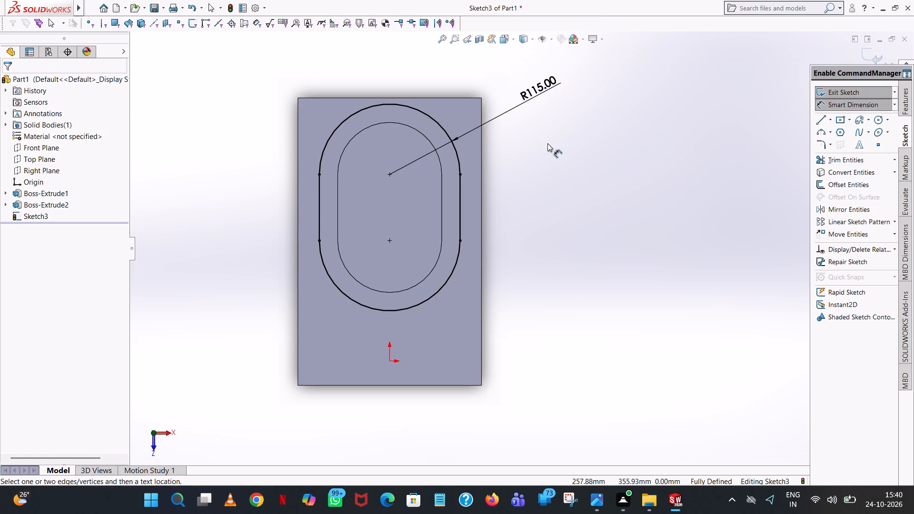
Extrude the 115 mm radius slot outline 14 mm with the direction reversed towards the base plate, merging the result.
scroll(547, 143, "up", 1)
middle_click_drag(548, 140, 550, 38)
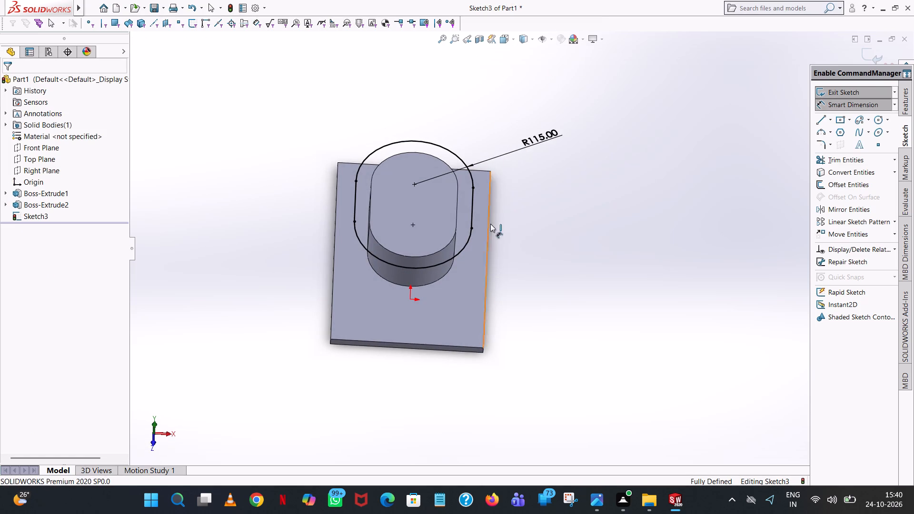
middle_click_drag(502, 227, 512, 141)
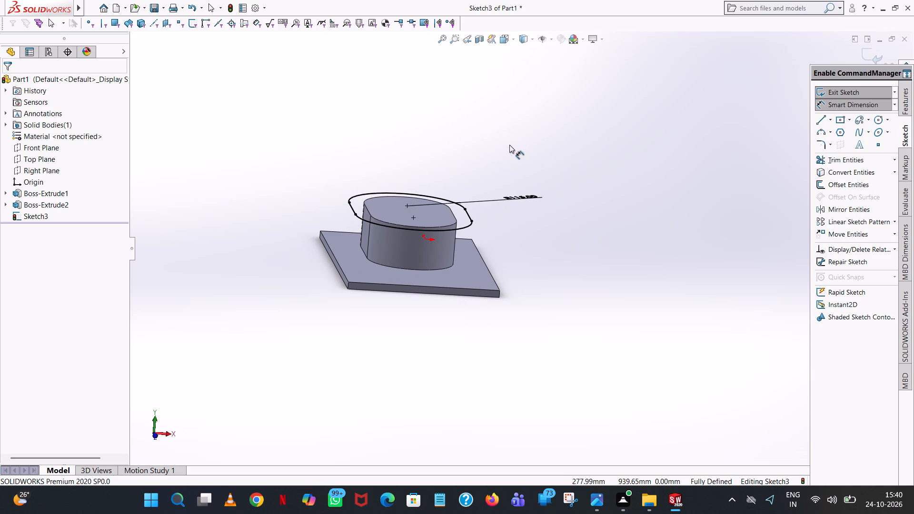
left_click(909, 85)
left_click(896, 90)
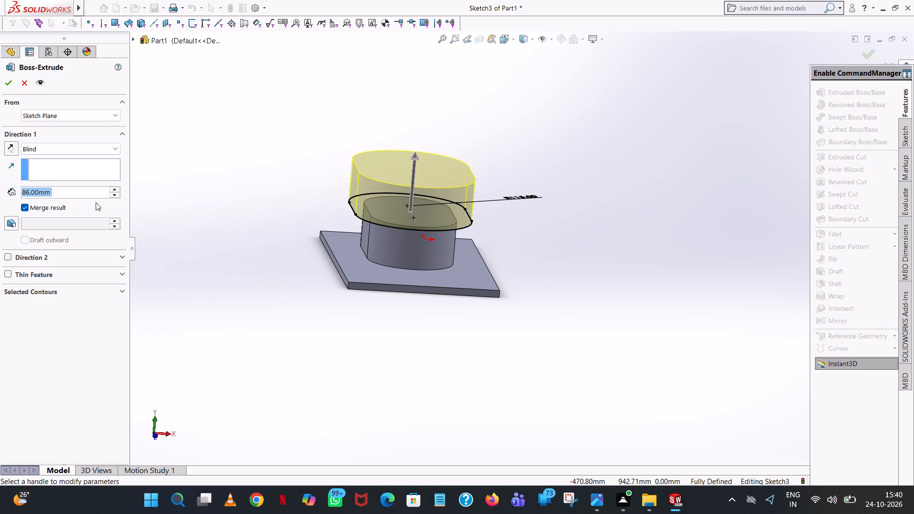
type("14")
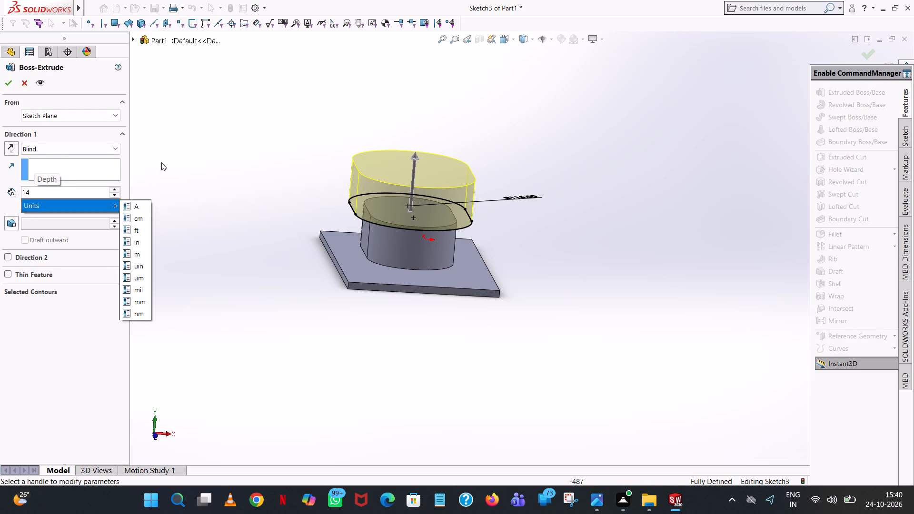
left_click(206, 130)
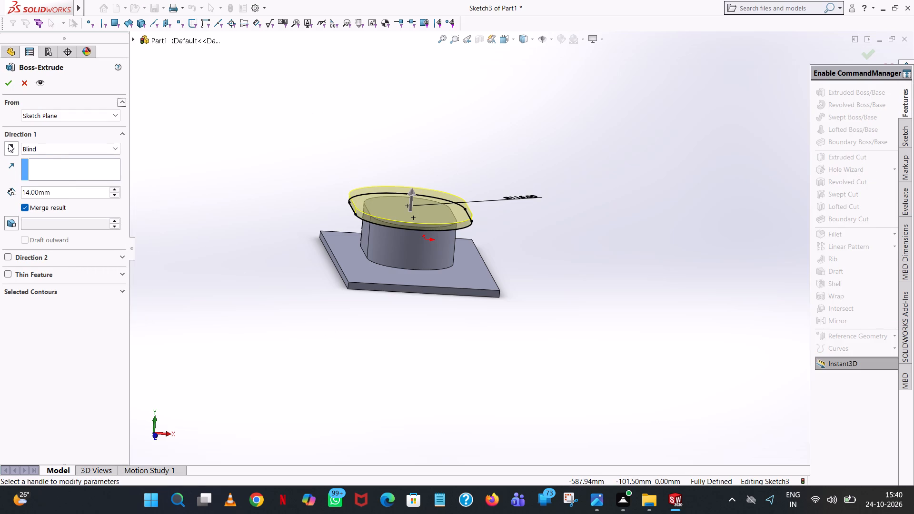
left_click(9, 144)
middle_click_drag(230, 197, 308, 134)
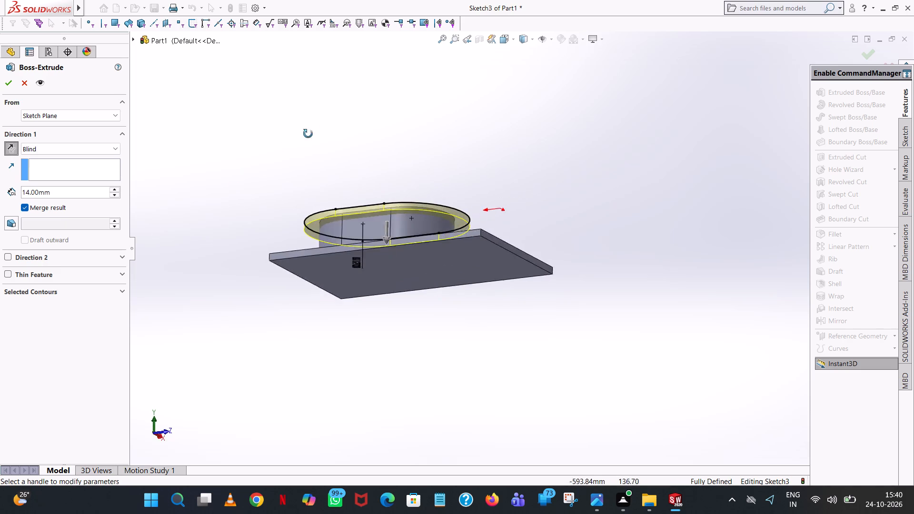
middle_click_drag(308, 134, 338, 196)
scroll(400, 242, "down", 5)
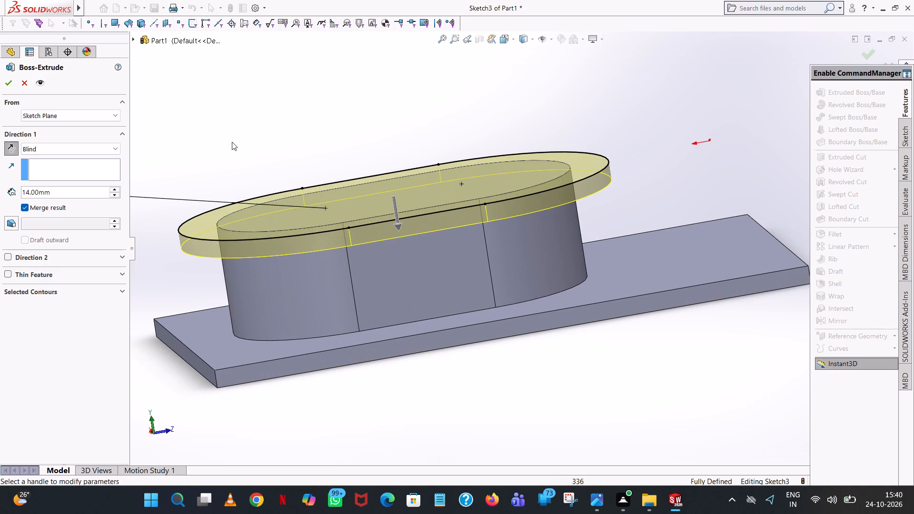
left_click(7, 81)
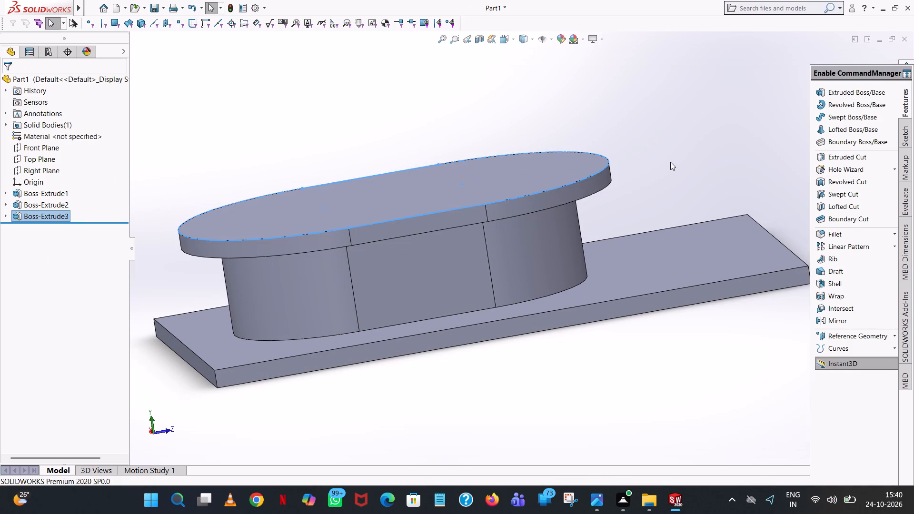
left_click(670, 162)
Start an Extruded Cut with a new sketch on the slot-shaped flange's top face, viewed square on.
middle_click_drag(673, 163, 630, 206)
scroll(653, 130, "up", 1)
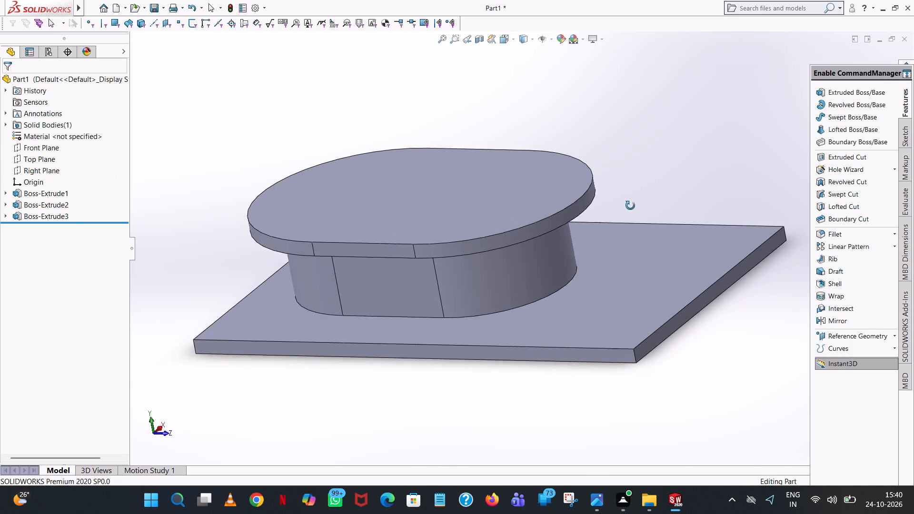
middle_click_drag(630, 206, 582, 153)
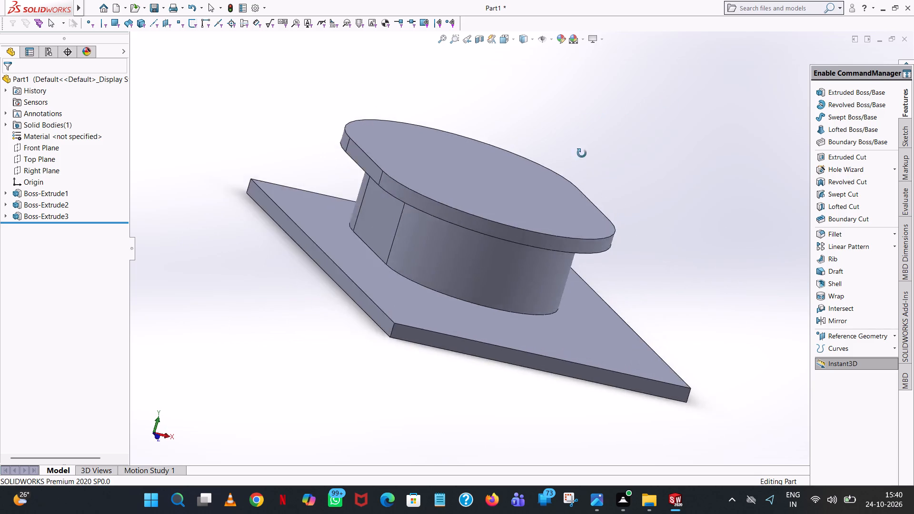
middle_click_drag(582, 153, 574, 233)
scroll(574, 234, "up", 1)
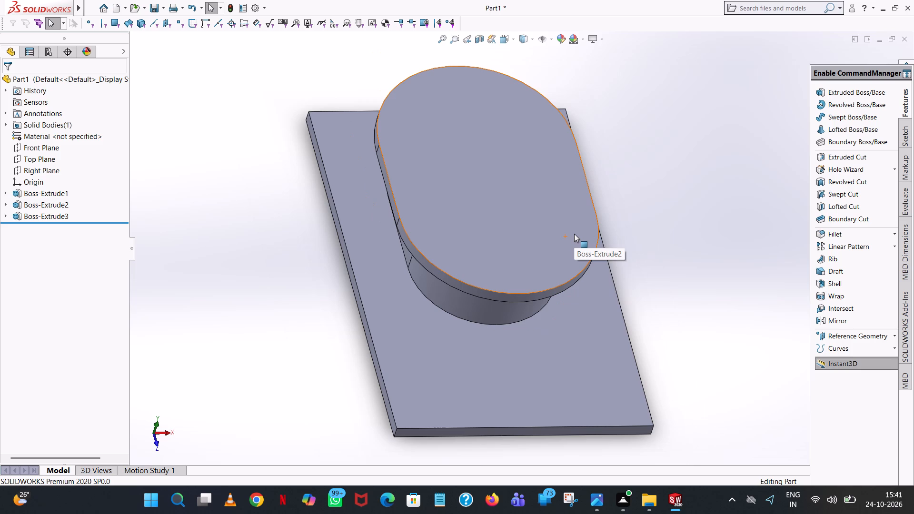
middle_click_drag(650, 179, 641, 244)
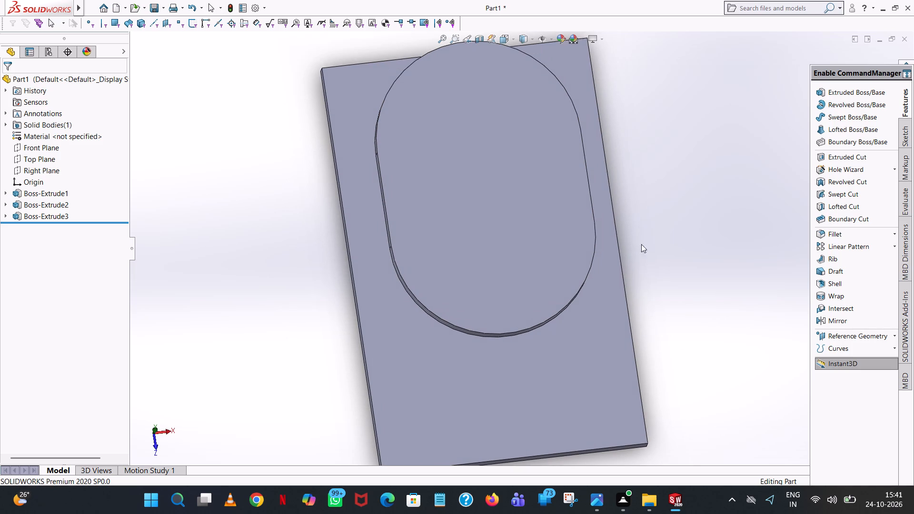
left_click(847, 158)
left_click(531, 143)
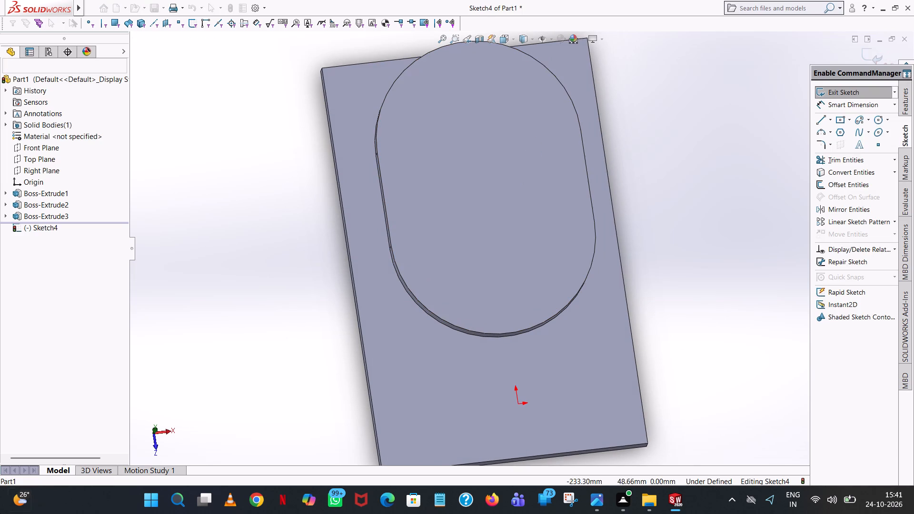
left_click(512, 40)
left_click(557, 89)
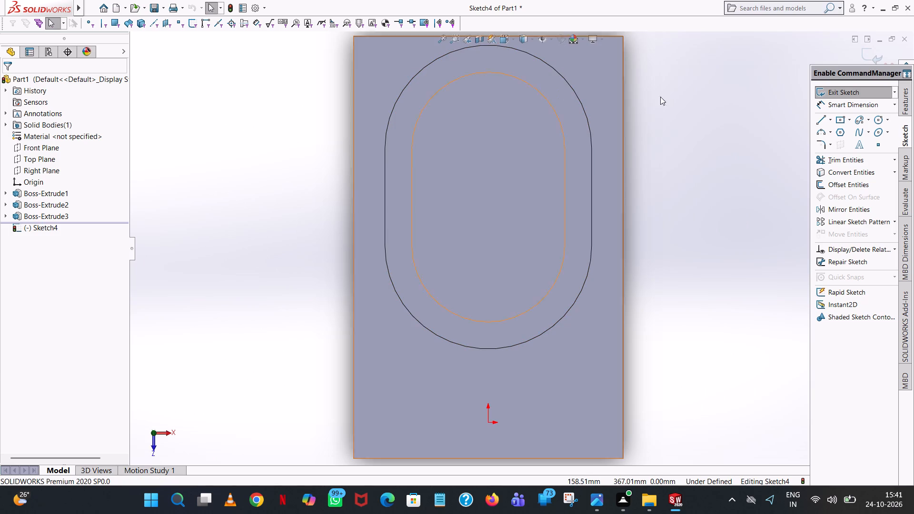
Draw a circle of 105 mm radius centred on the flange's lower arc centre.
left_click(878, 116)
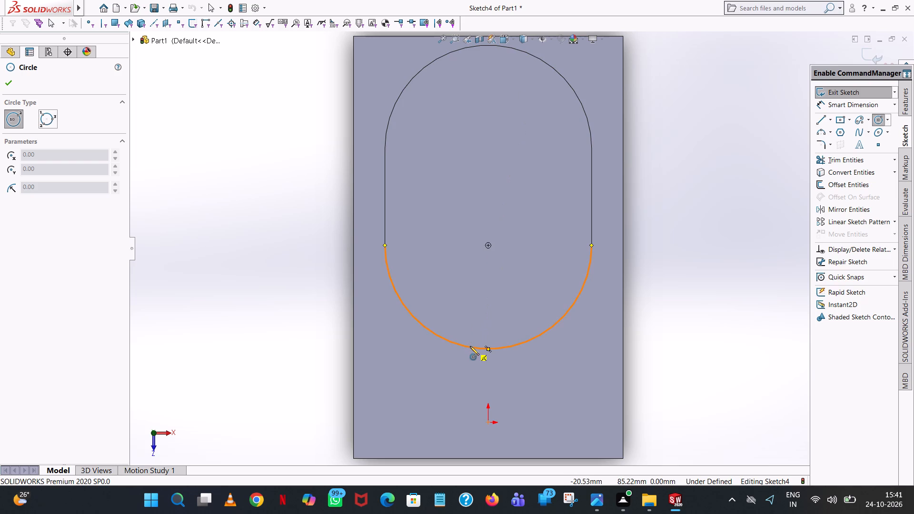
left_click(488, 245)
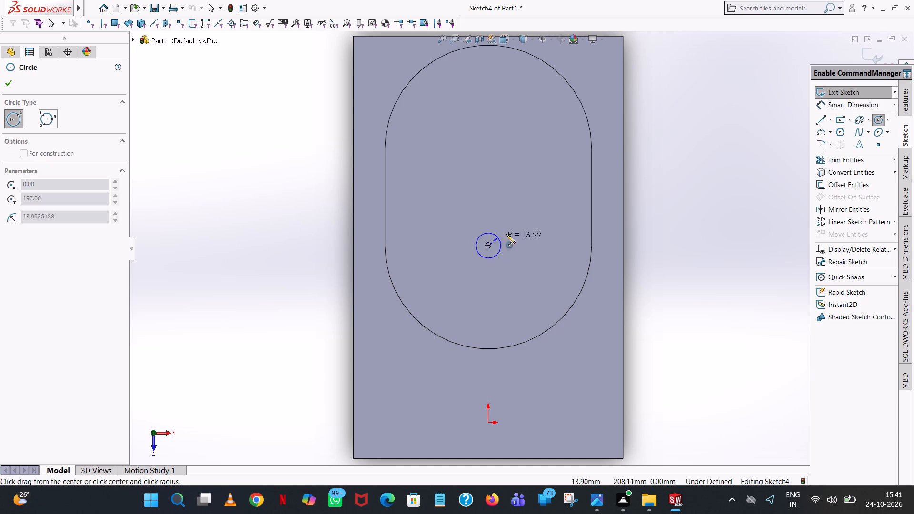
left_click(517, 331)
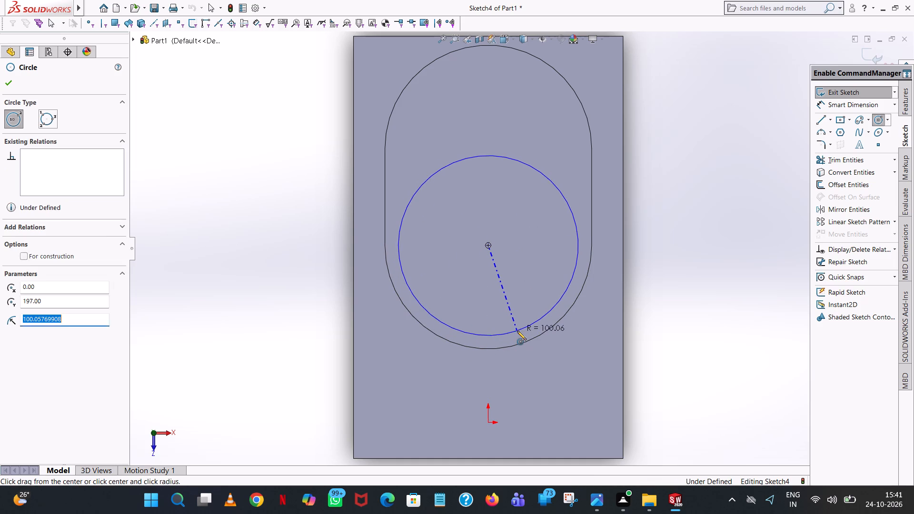
type("105")
key("Return")
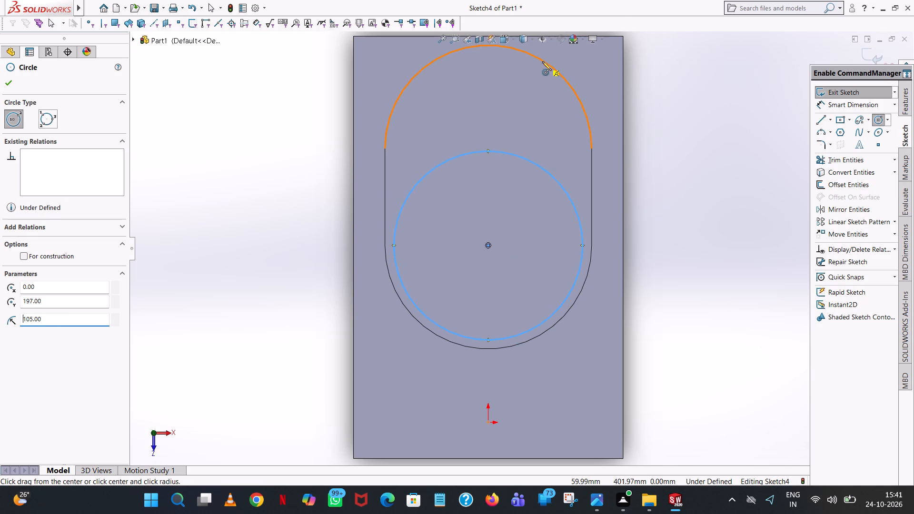
Draw a second circle of 105 mm radius centred on the flange's upper arc centre.
scroll(542, 61, "up", 3)
scroll(509, 167, "down", 7)
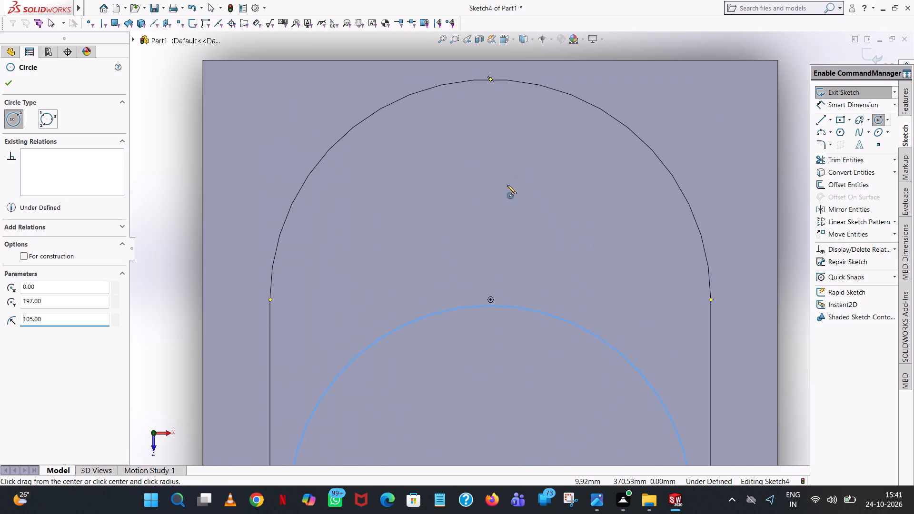
scroll(490, 293, "down", 4)
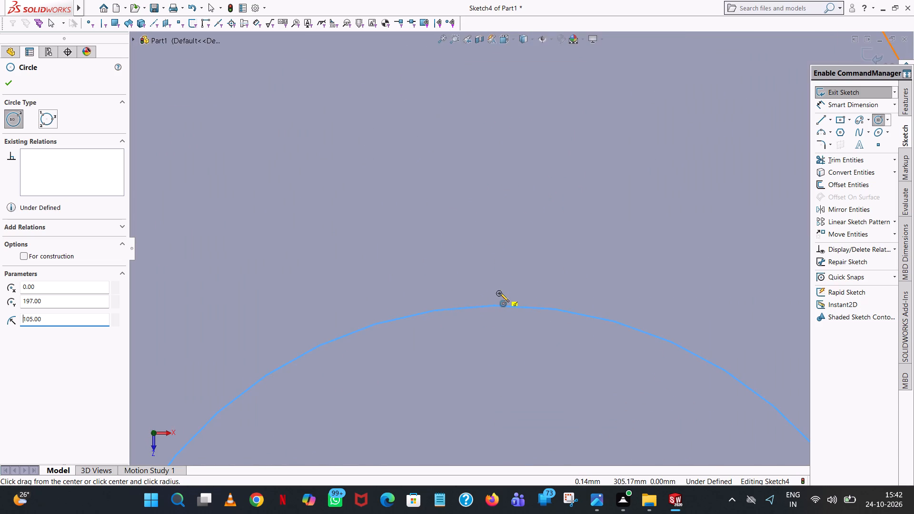
left_click(500, 293)
scroll(550, 190, "up", 10)
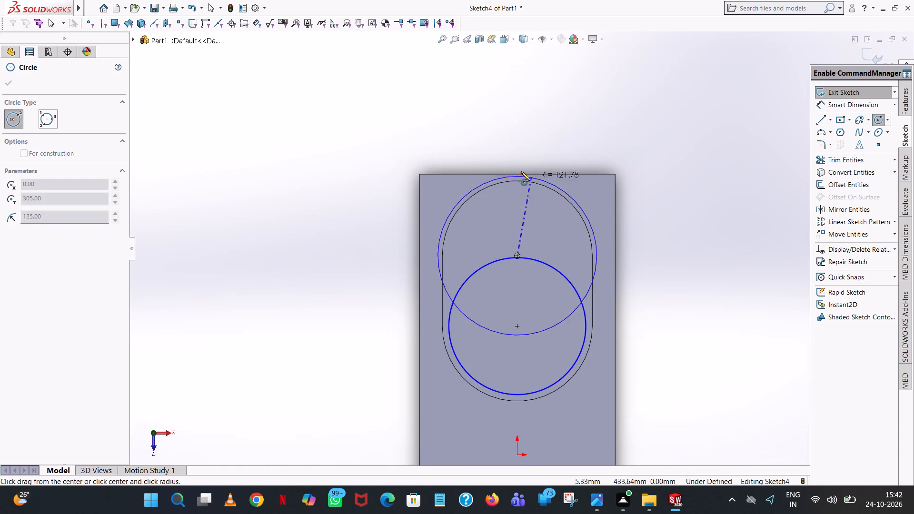
left_click(519, 158)
type("105")
key("Return")
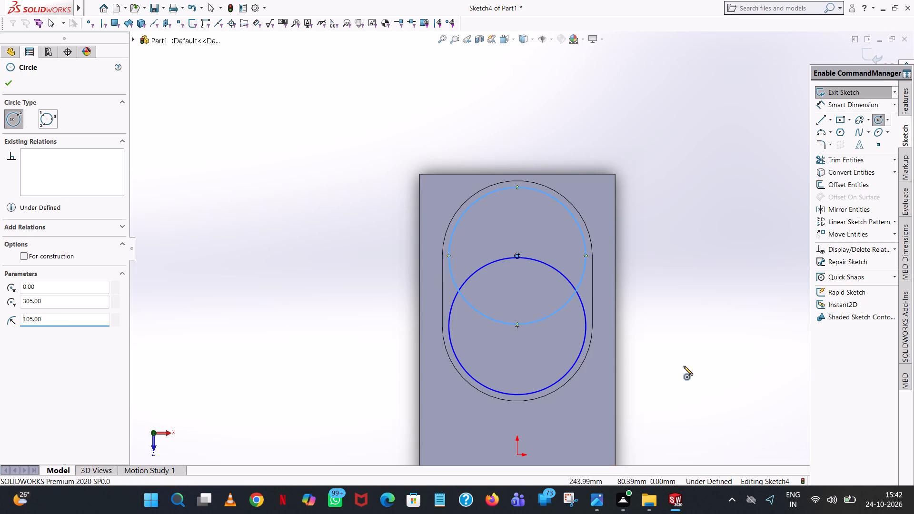
left_click(5, 82)
left_click(683, 182)
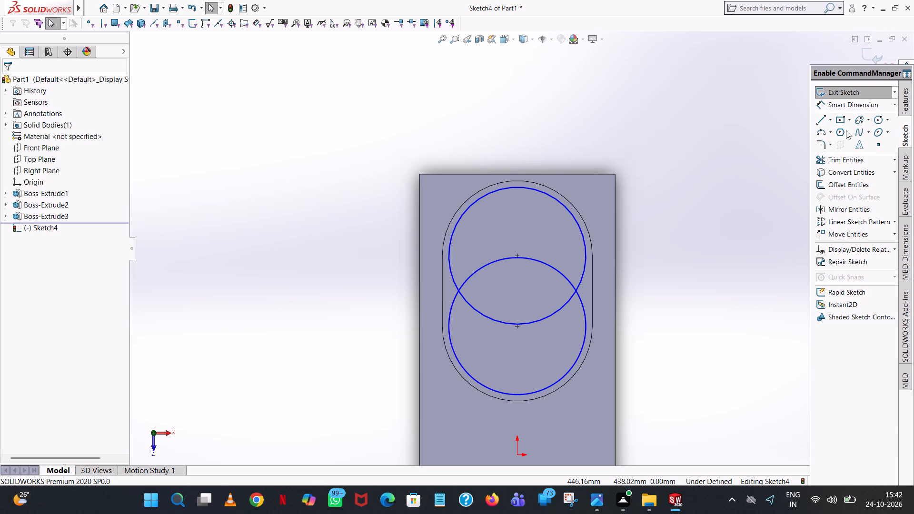
Join the two 105 mm circles with a vertical 108 mm tangent line on each side, between their outermost side points.
left_click(823, 117)
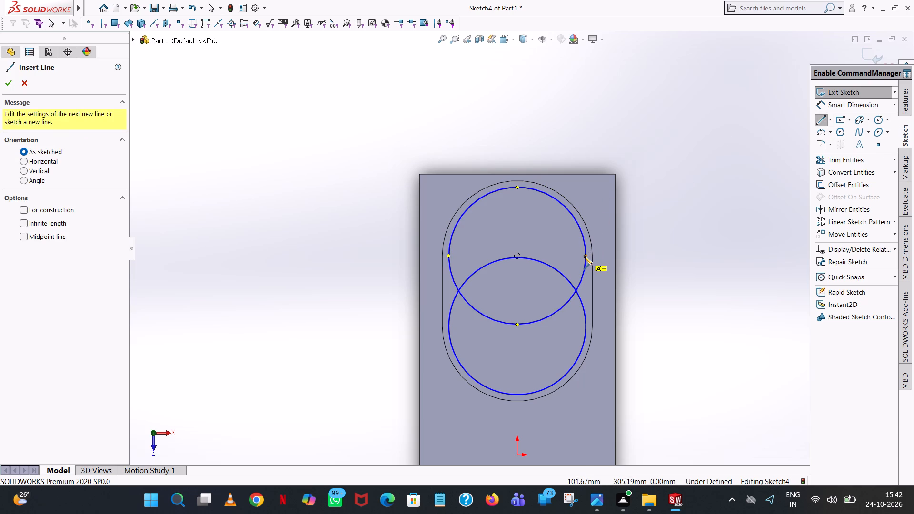
left_click(586, 256)
scroll(589, 314, "down", 8)
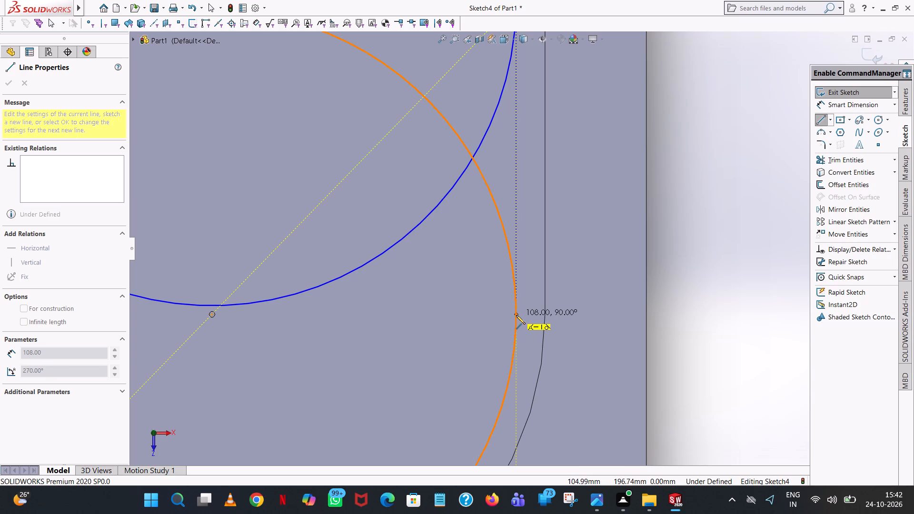
left_click(516, 313)
right_click(516, 313)
left_click(559, 321)
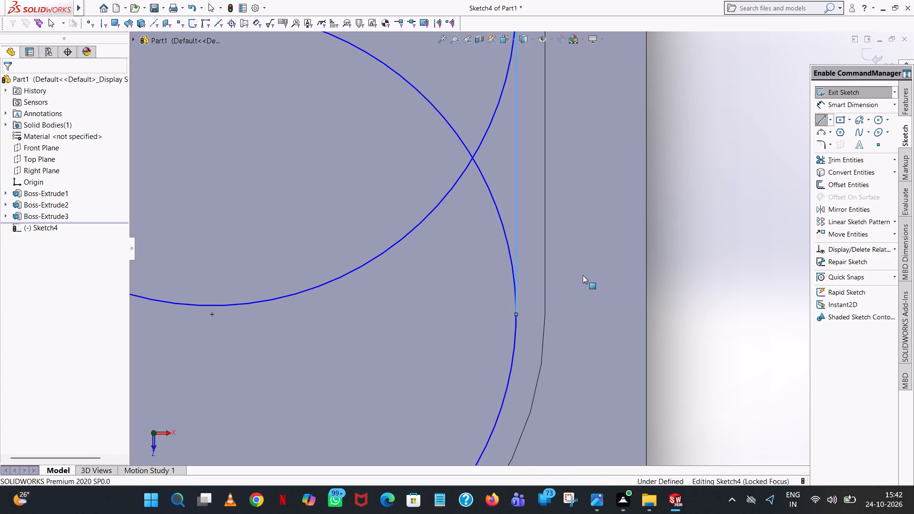
scroll(585, 272, "up", 6)
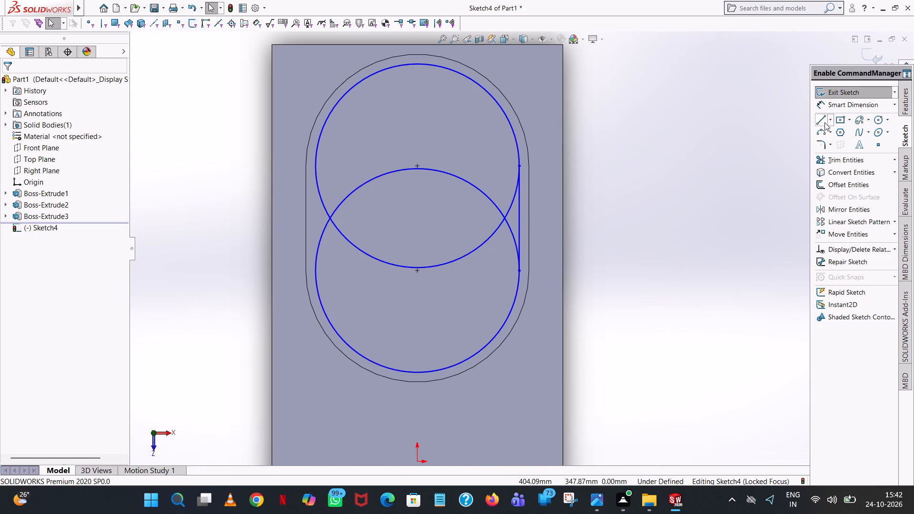
left_click(822, 119)
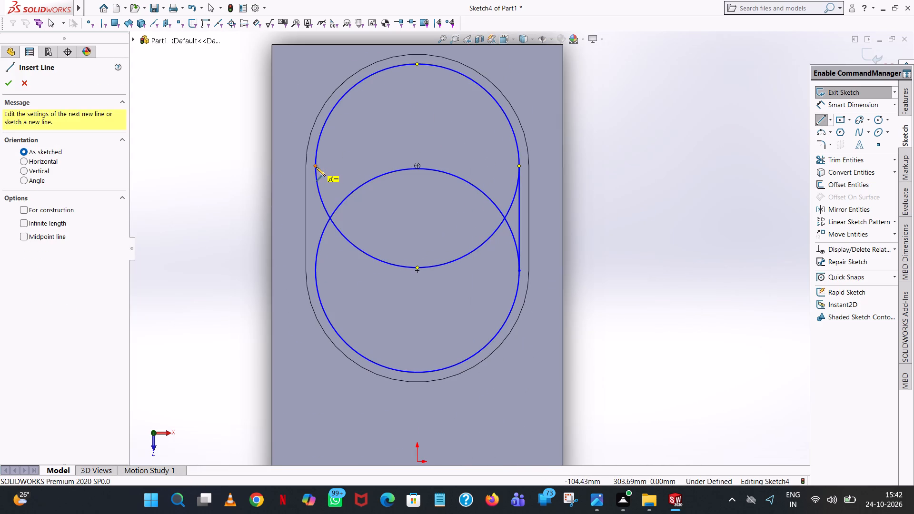
left_click(316, 166)
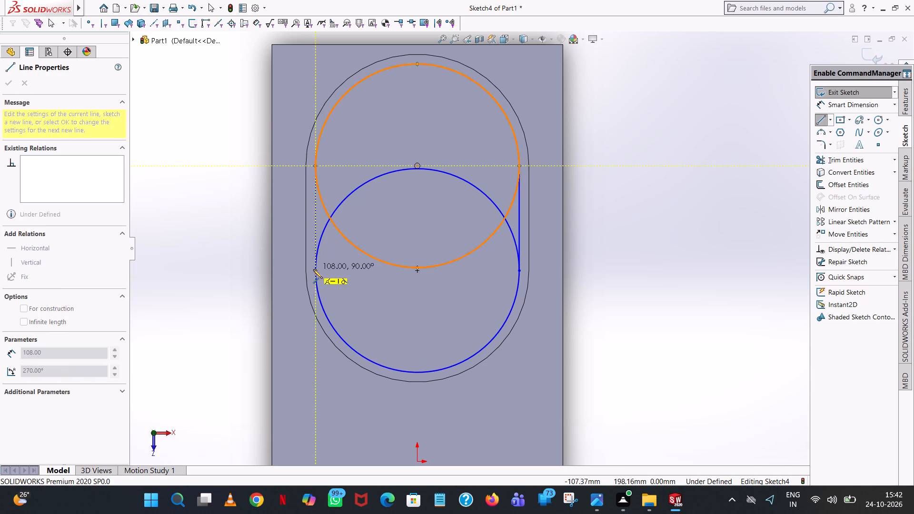
scroll(314, 270, "down", 9)
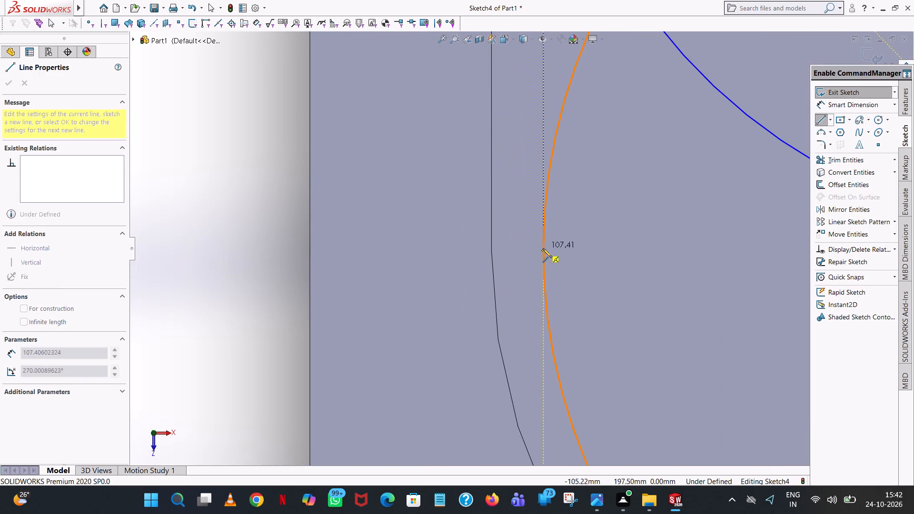
left_click(543, 251)
right_click(543, 251)
left_click(589, 264)
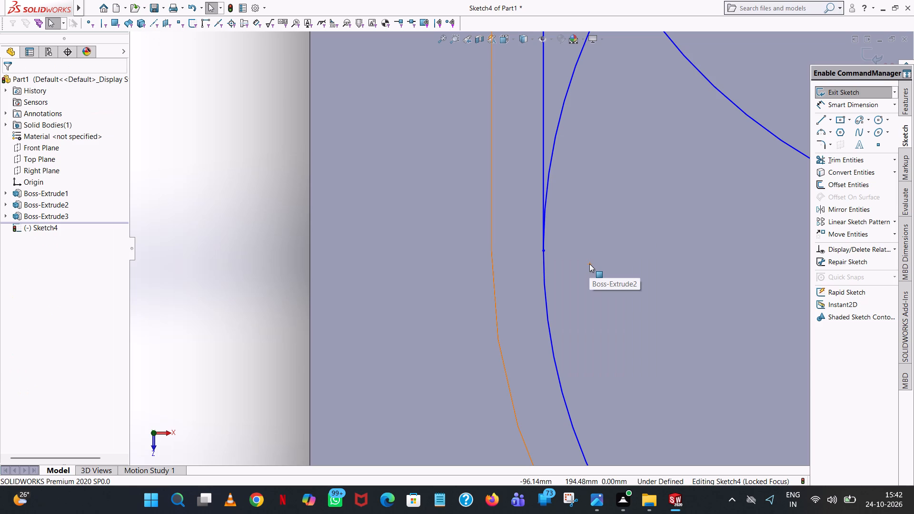
scroll(733, 188, "up", 10)
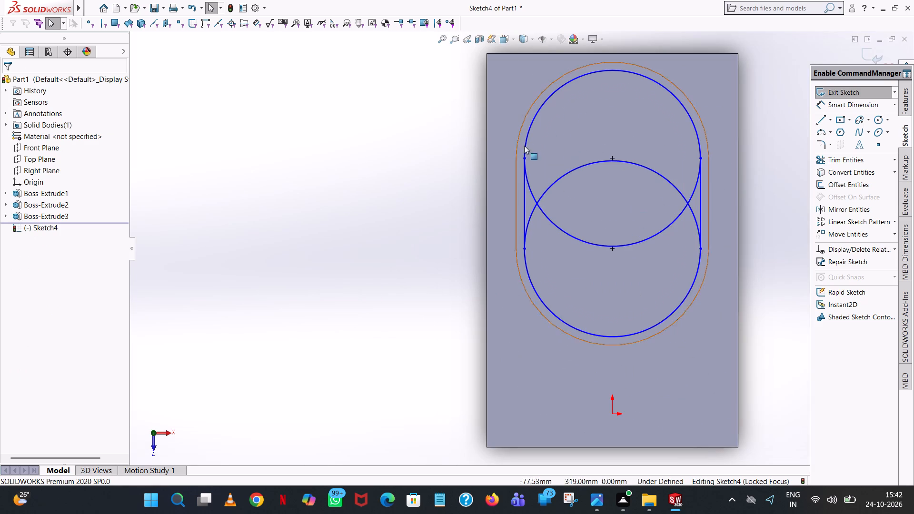
left_click(431, 144)
Trim away the inner overlapping arcs of the two circles so only the closed slot-shaped outline remains.
scroll(730, 218, "up", 5)
scroll(576, 217, "down", 6)
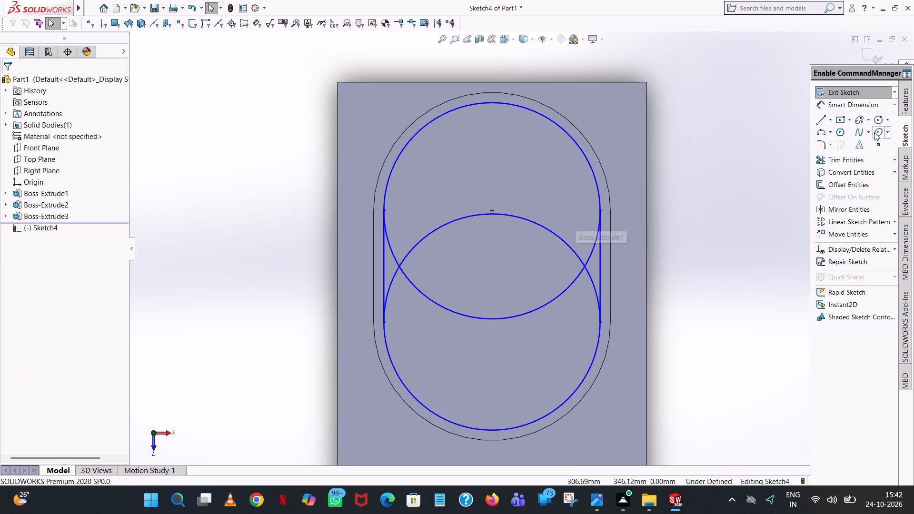
left_click(839, 159)
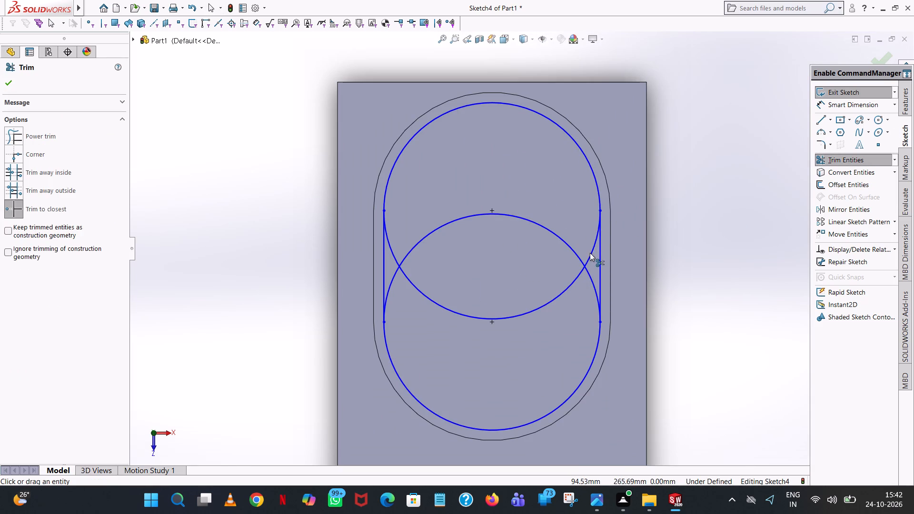
left_click(590, 253)
left_click(566, 242)
left_click(541, 302)
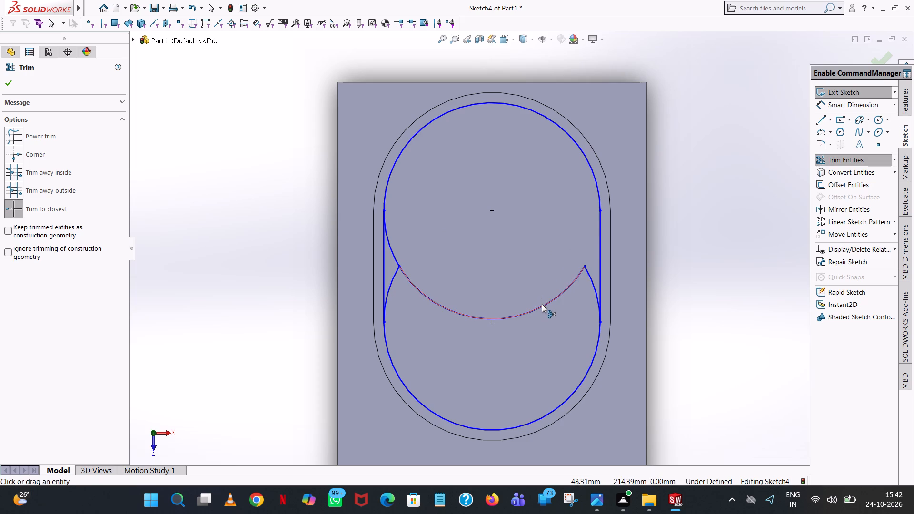
left_click(542, 305)
left_click(589, 275)
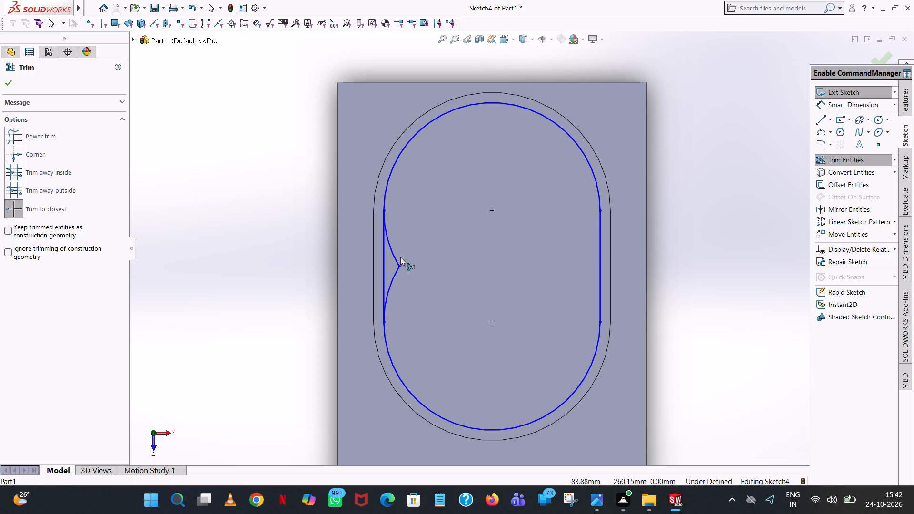
left_click(391, 256)
left_click(397, 272)
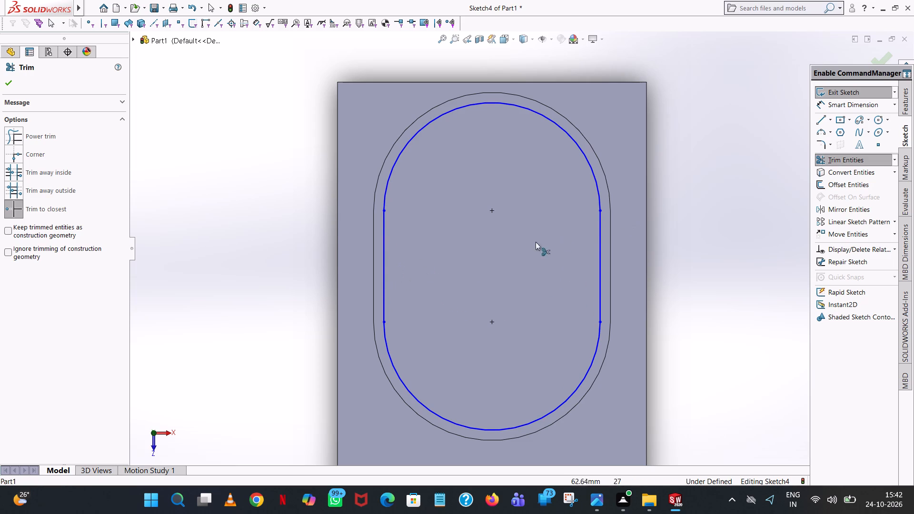
left_click(14, 85)
left_click(733, 120)
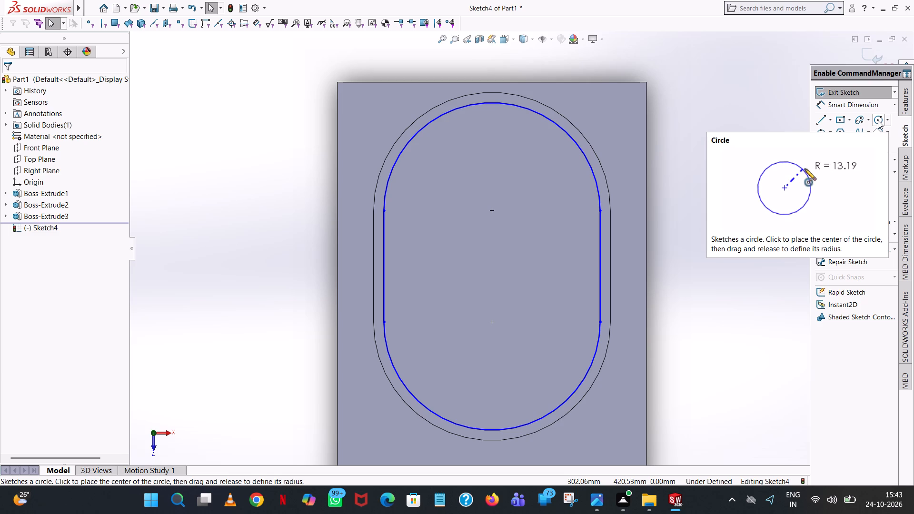
Draw a line about 171 mm long from the slot's upper arc centre past the upper arc, with its angle set to 60°.
left_click(816, 120)
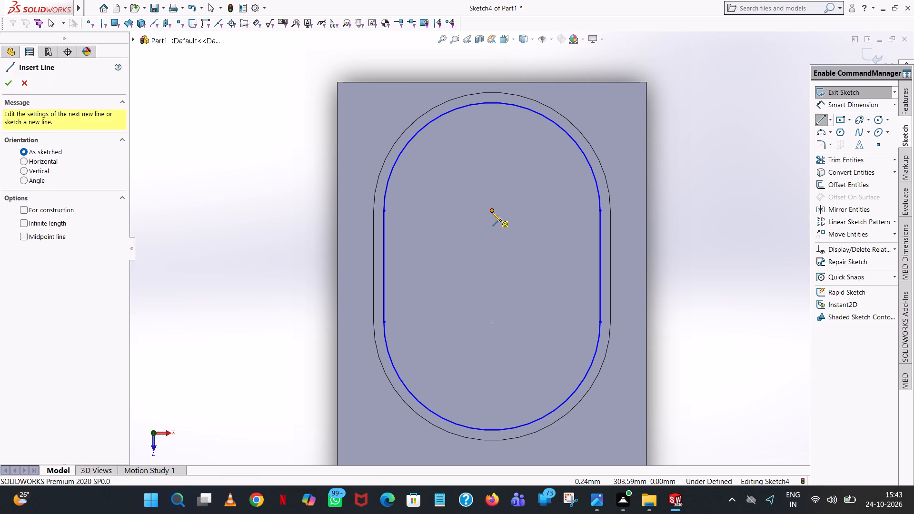
left_click(492, 212)
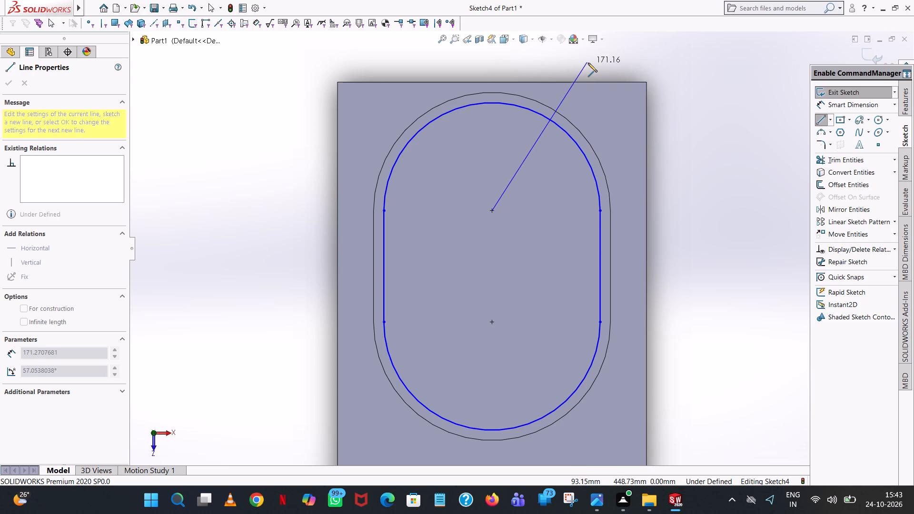
left_click(588, 63)
right_click(588, 63)
left_click(627, 71)
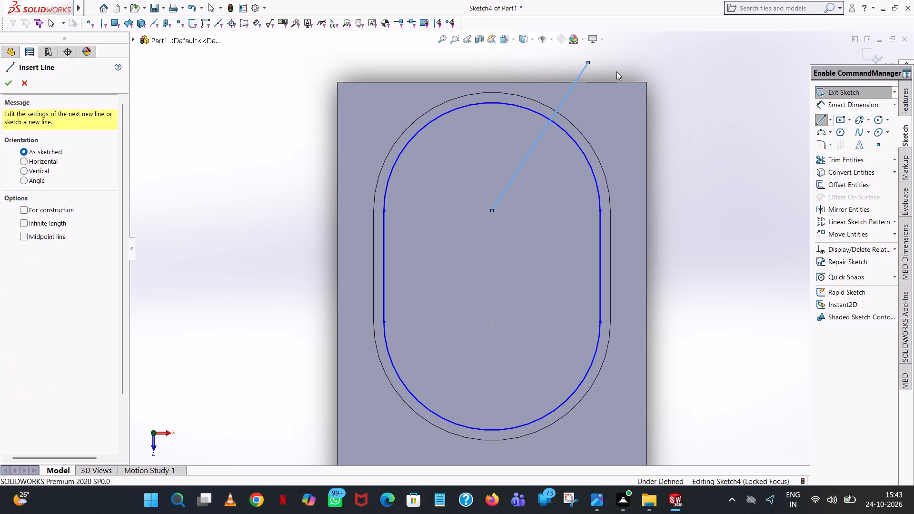
left_click(581, 76)
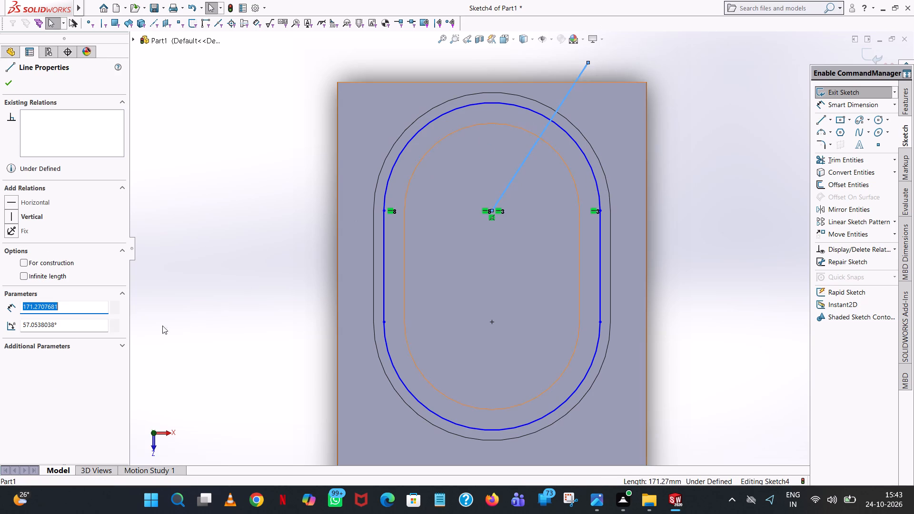
double_click(64, 328)
type("60")
key("Return")
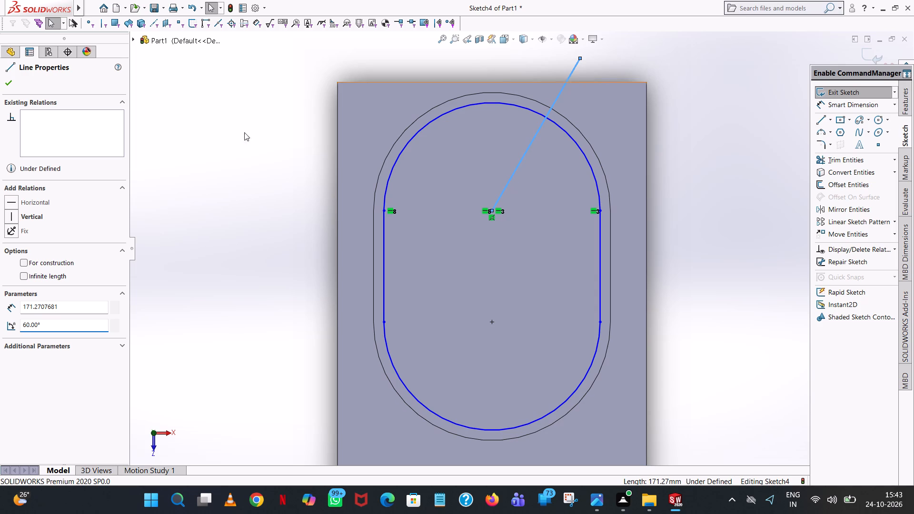
left_click(670, 148)
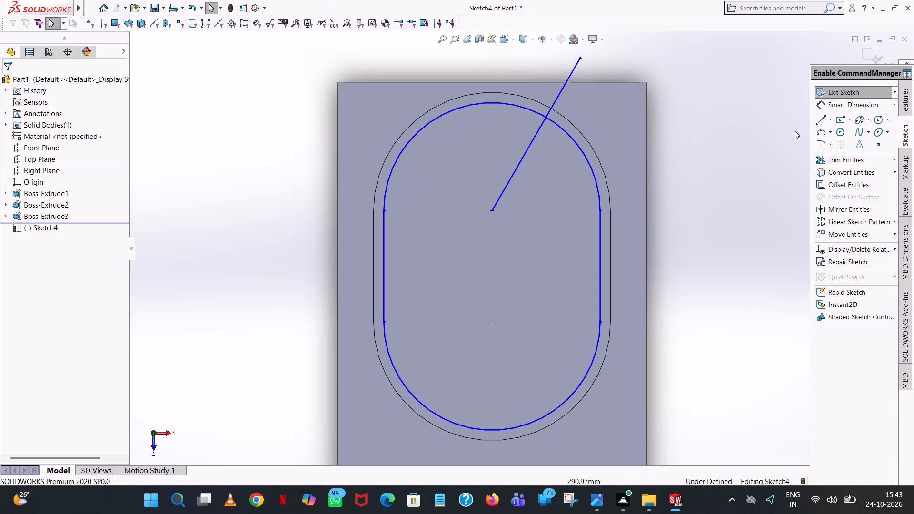
Draw a second line about 208 mm long from the upper arc centre past the upper arc, with its angle set to 120°.
left_click(822, 118)
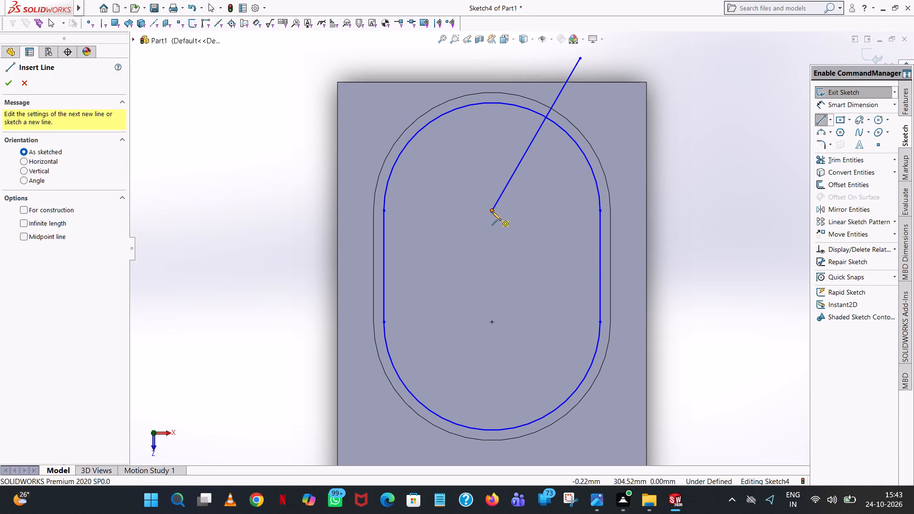
left_click(492, 211)
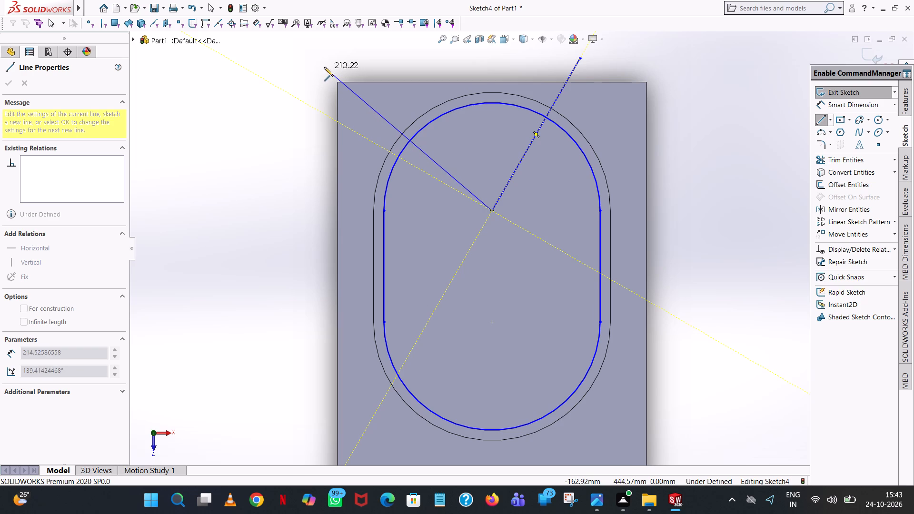
left_click(352, 49)
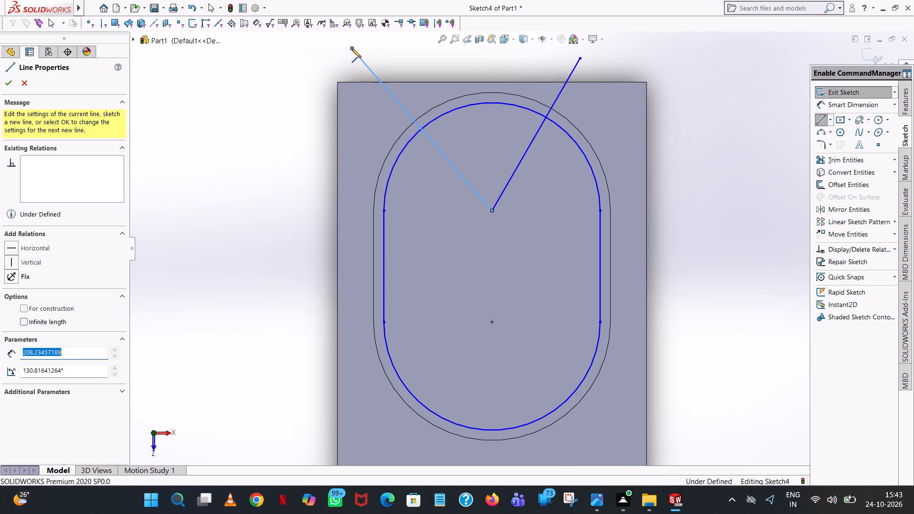
right_click(352, 49)
left_click(383, 53)
left_click(368, 64)
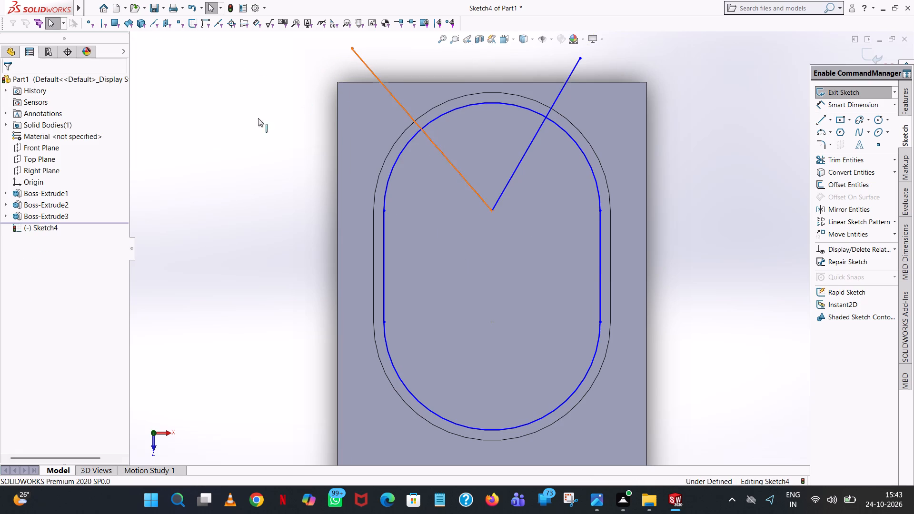
double_click(81, 326)
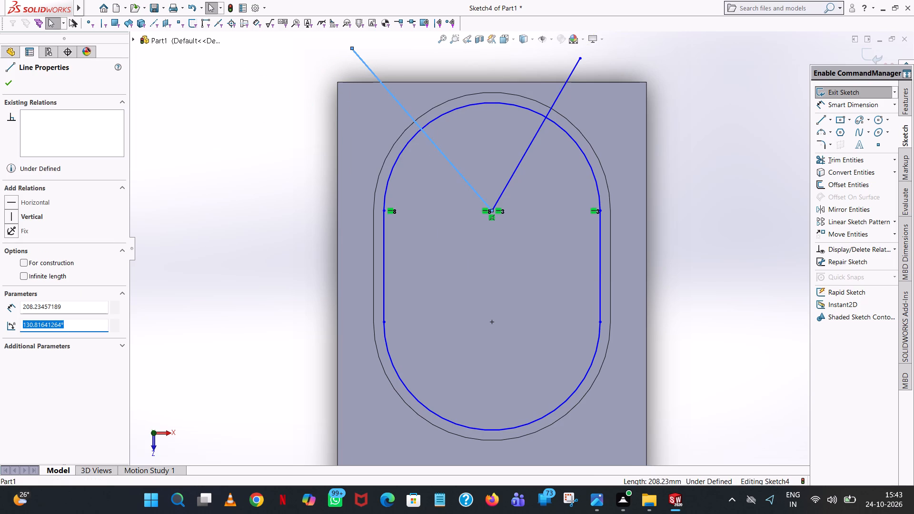
type("180")
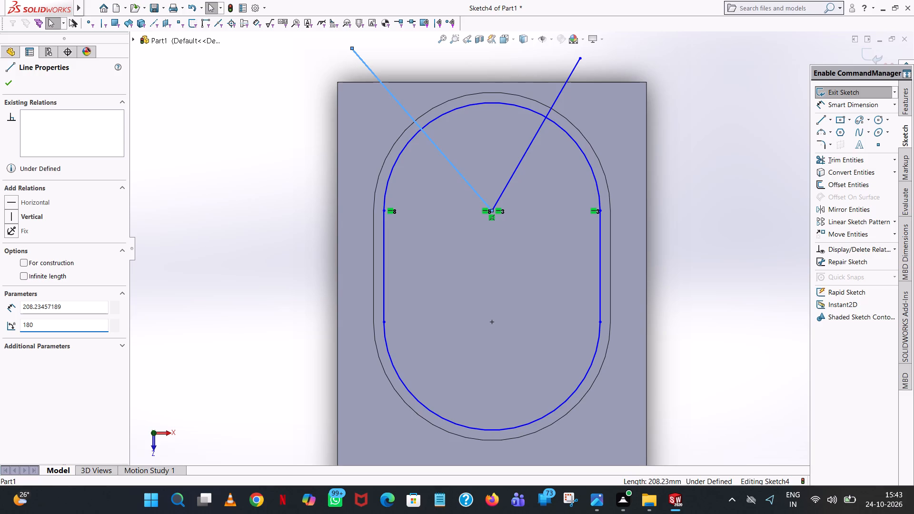
key("minus")
type("60")
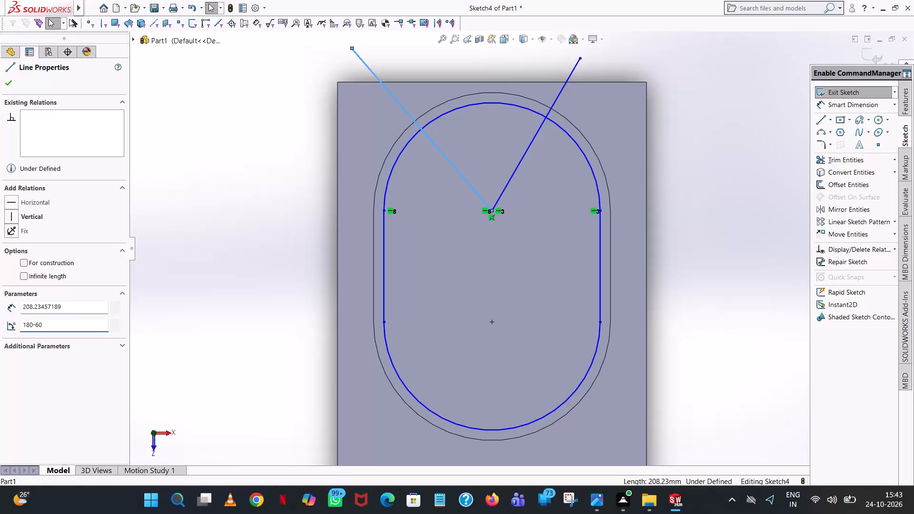
key("Return")
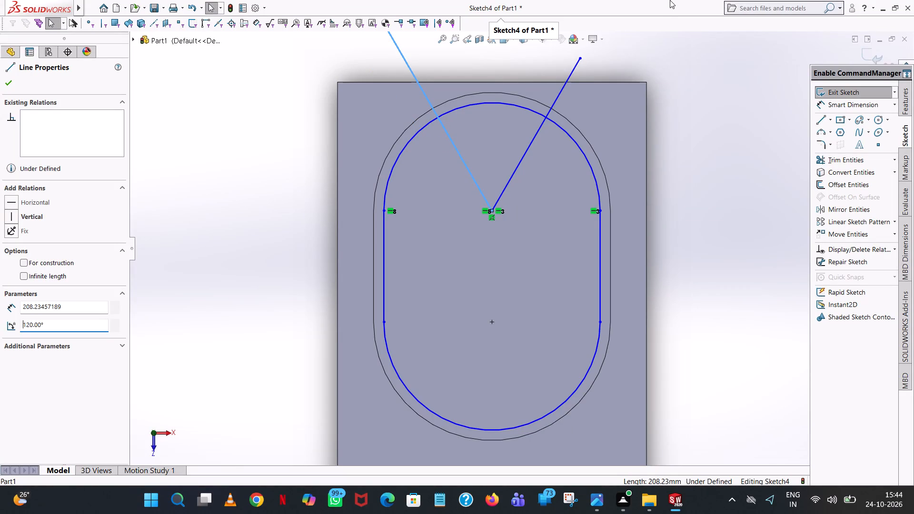
Draw a line about 180 mm long from the lower arc centre at 300°, parallel to the 120° line.
left_click(825, 119)
scroll(550, 345, "up", 4)
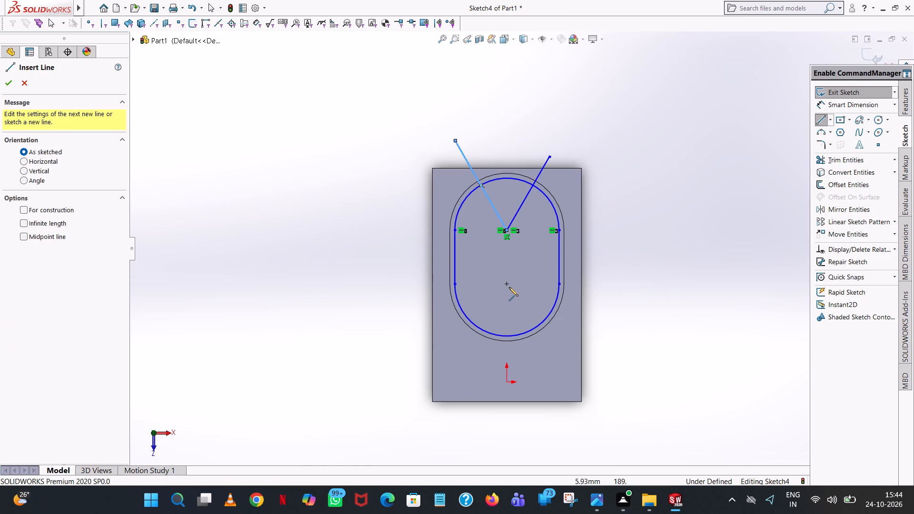
left_click(507, 284)
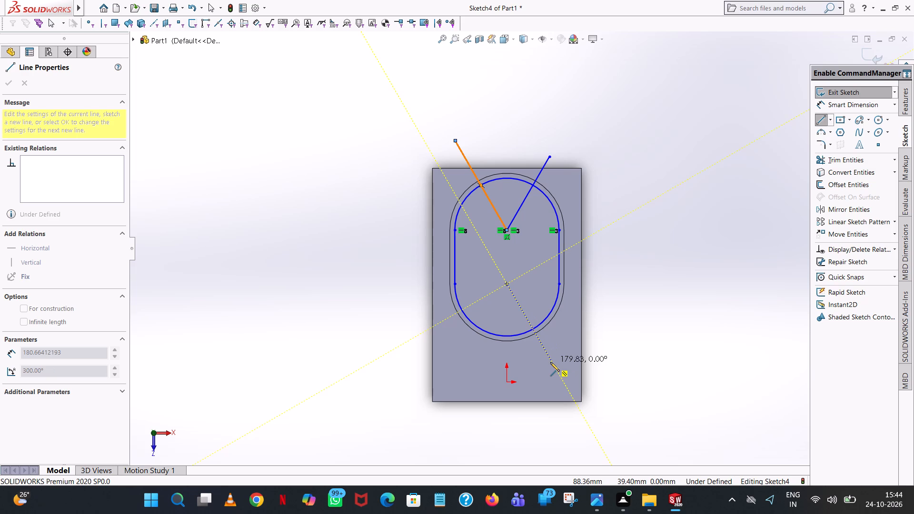
left_click(550, 362)
right_click(550, 362)
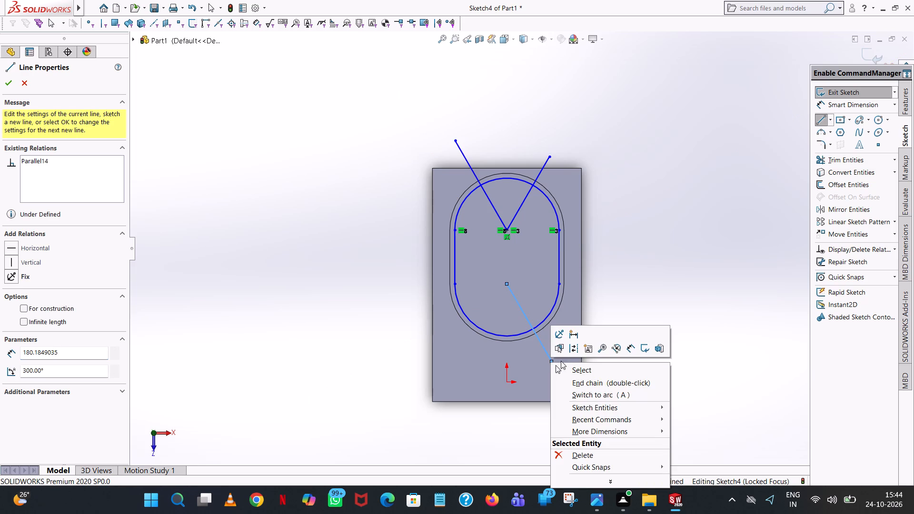
left_click(588, 374)
Draw another line about 271 mm long from the lower arc centre past the lower arc, with its angle set to 240°.
left_click(821, 119)
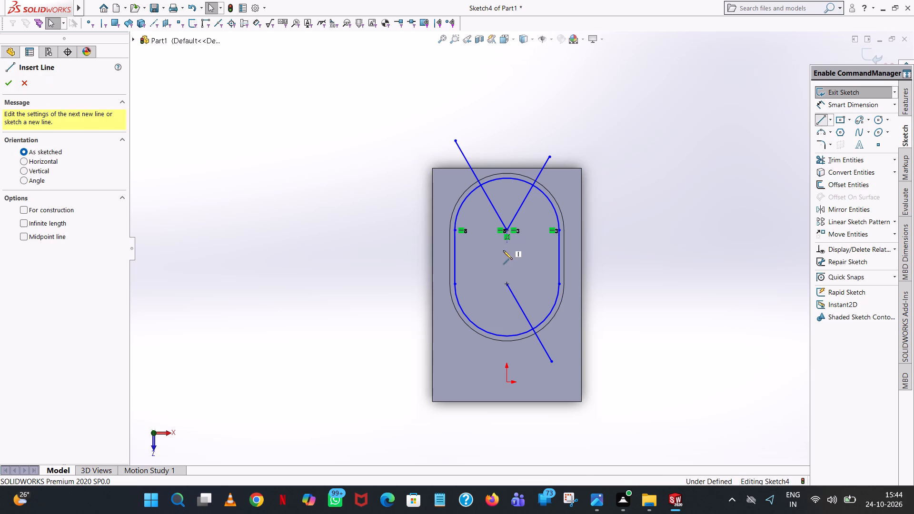
left_click(507, 284)
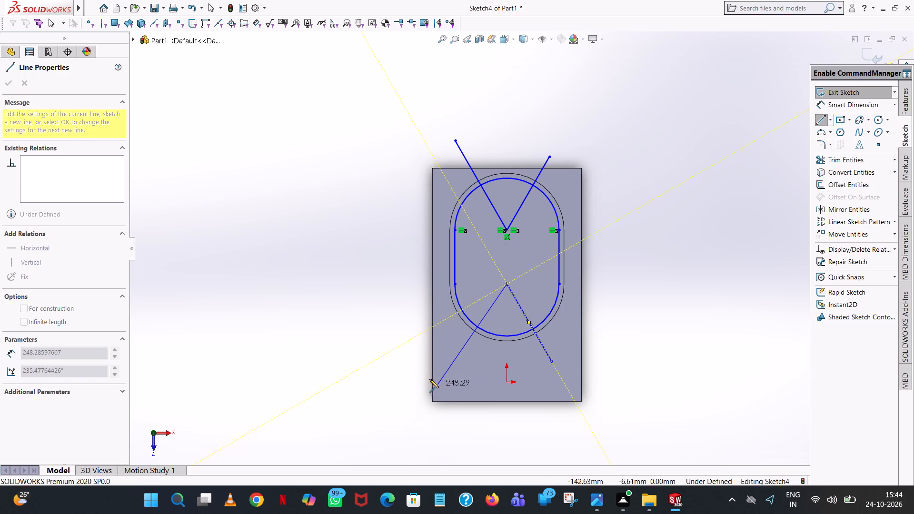
left_click(460, 410)
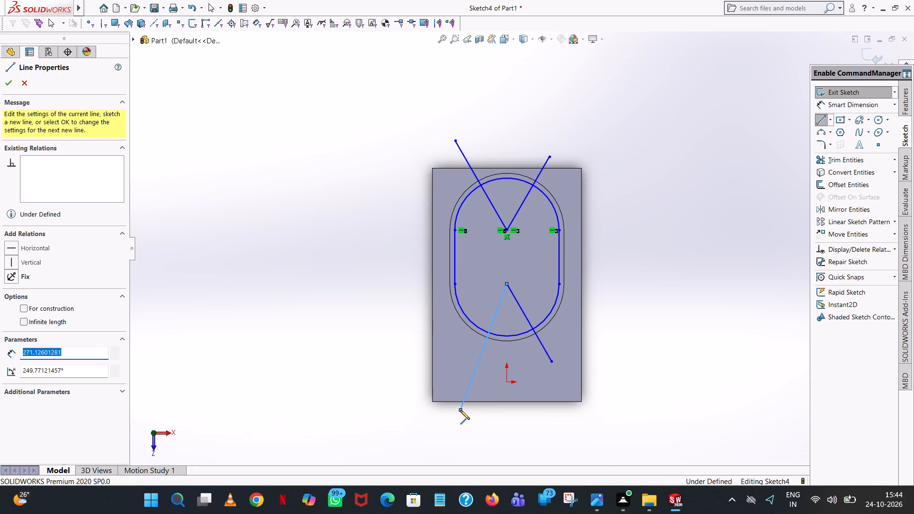
right_click(460, 410)
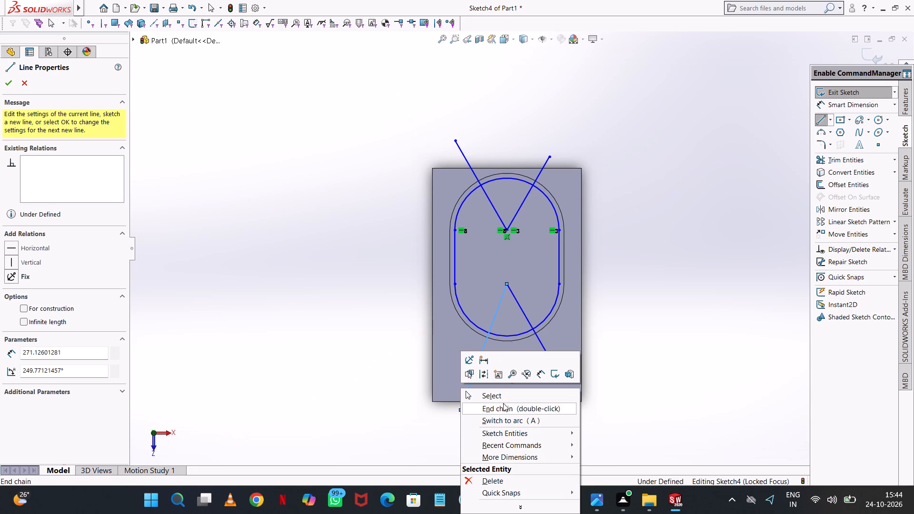
left_click(503, 400)
left_click(477, 372)
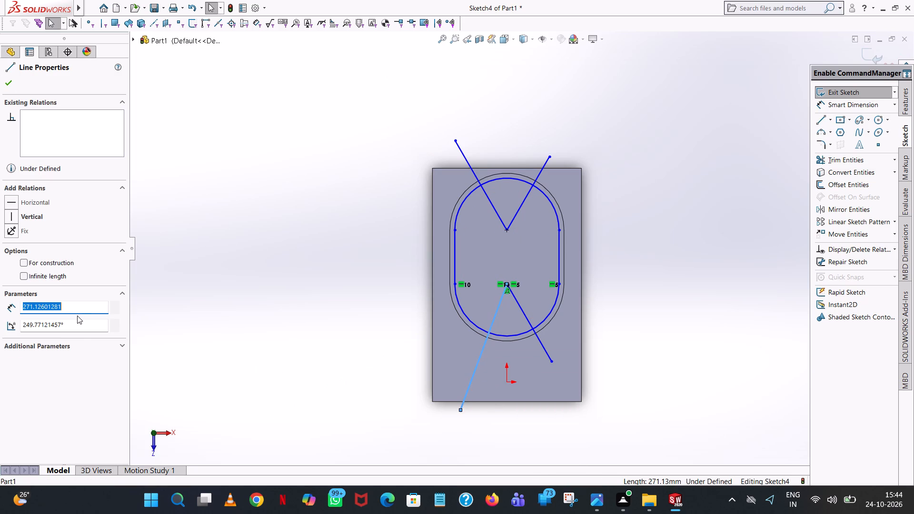
double_click(81, 327)
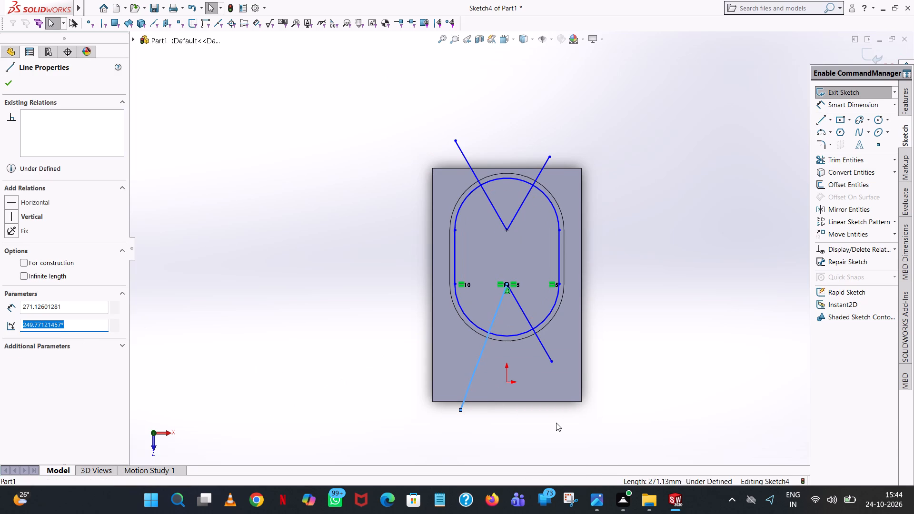
type("180")
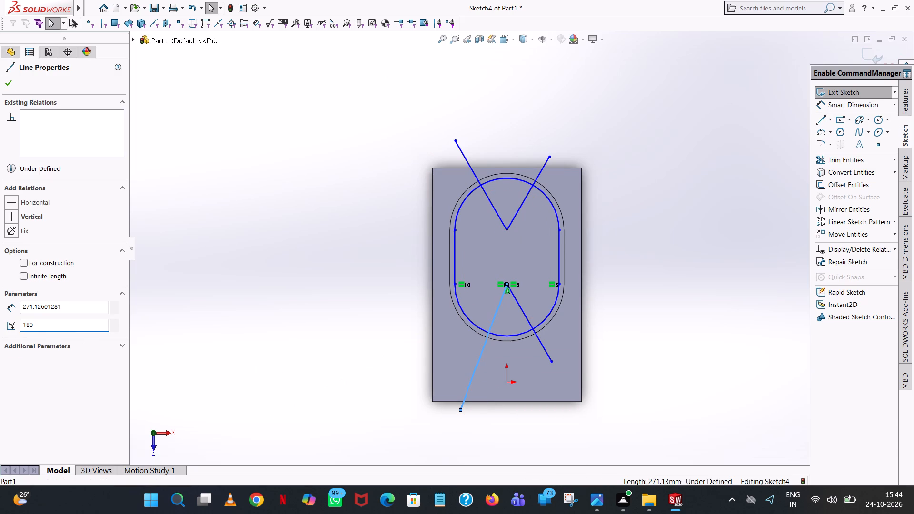
type("+60")
key("Return")
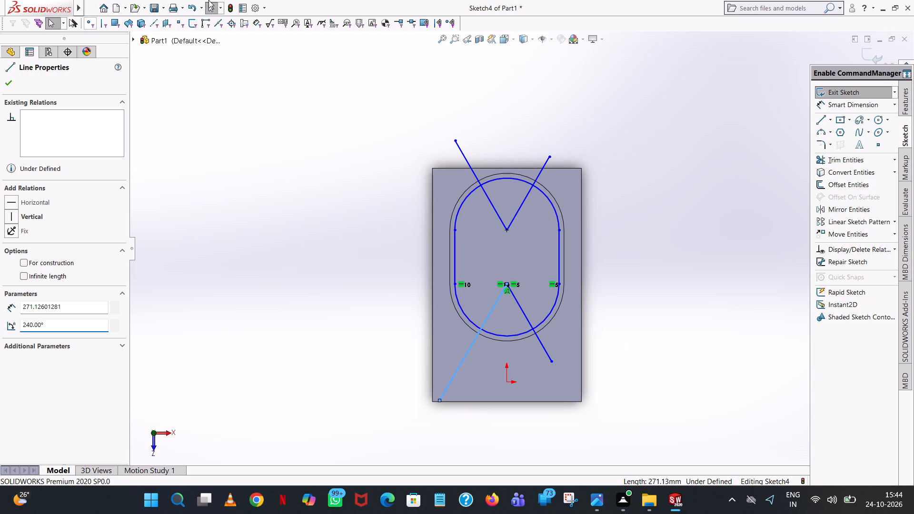
left_click(10, 85)
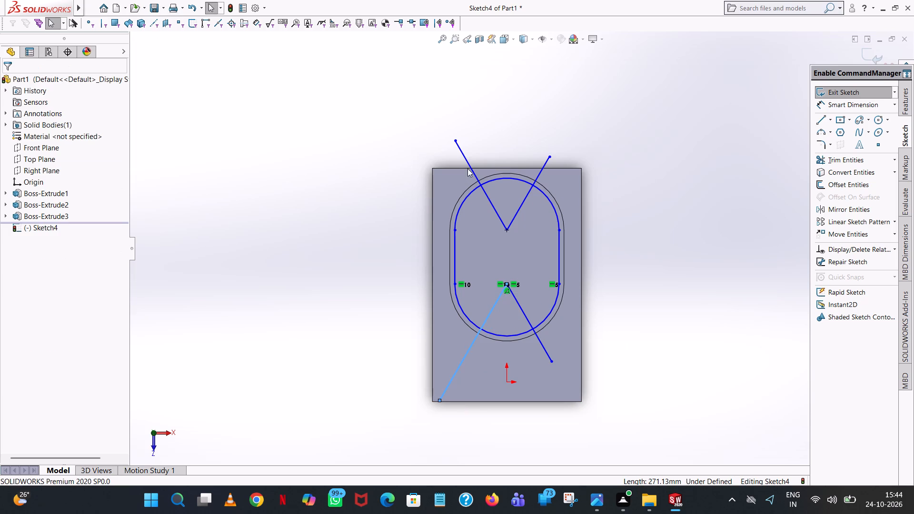
Start a centre-point circle in the upper arc area of the slot sketch.
scroll(560, 199, "down", 4)
scroll(447, 219, "down", 3)
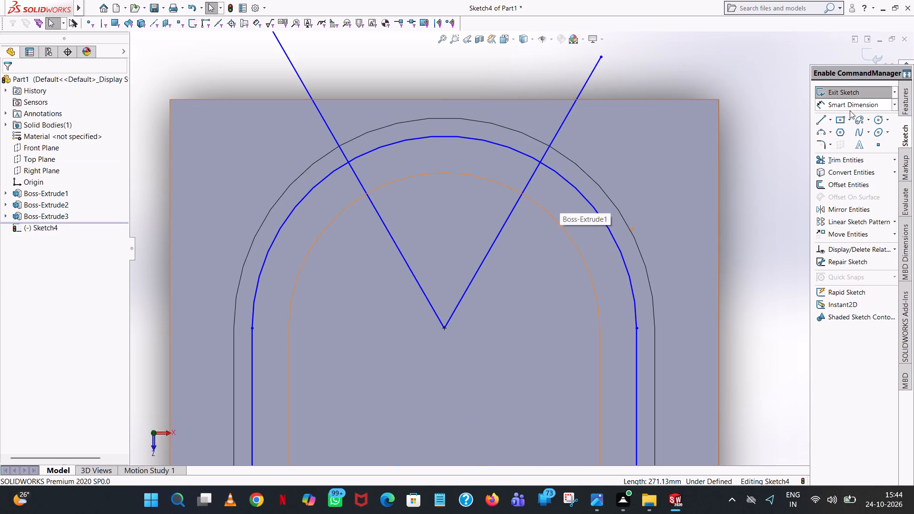
left_click(877, 119)
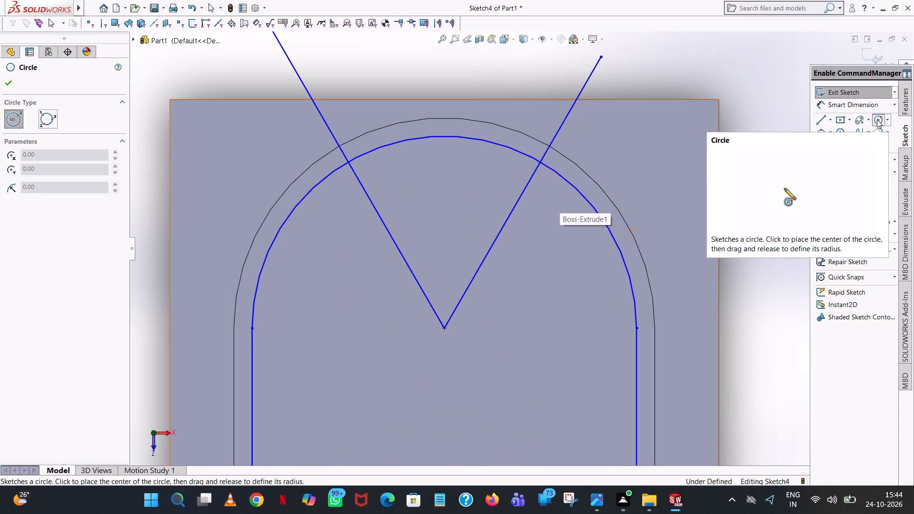
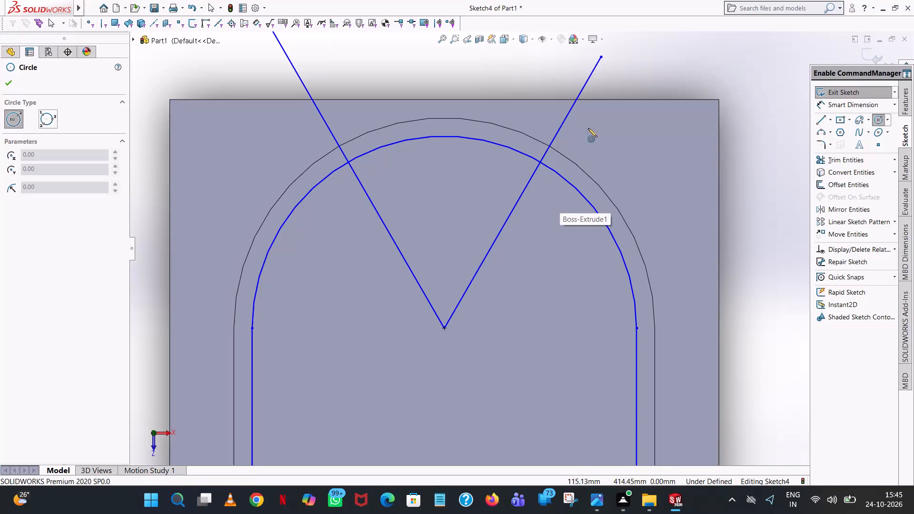
Sketch a 5 mm radius circle centred where the right-hand angled line crosses the slot's upper arc.
left_click(540, 163)
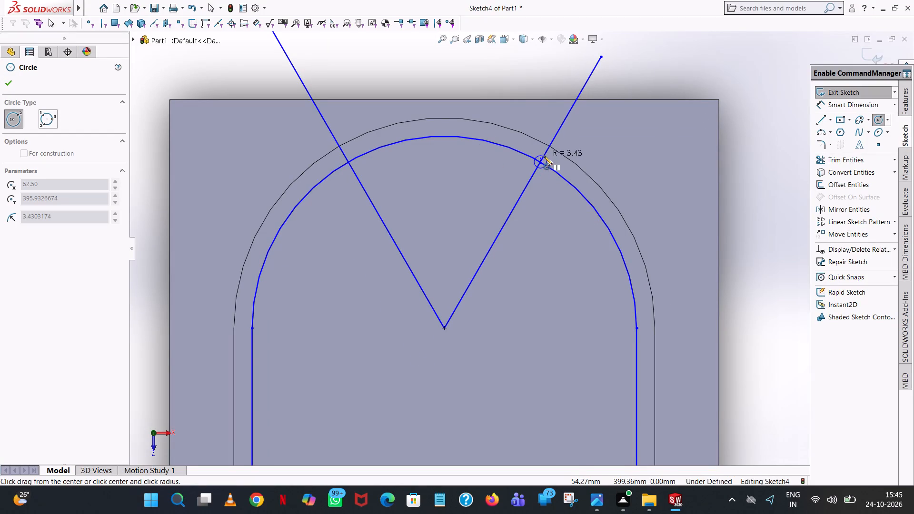
scroll(544, 156, "down", 10)
left_click(539, 255)
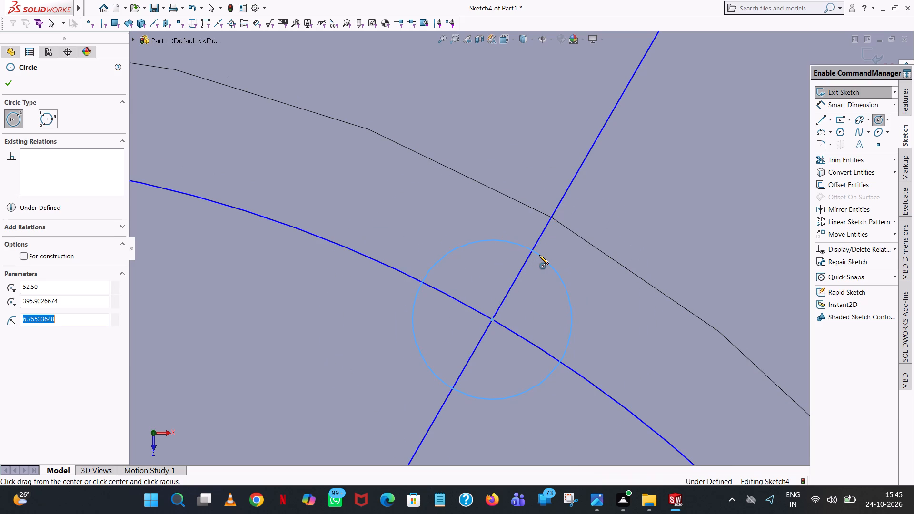
key("5")
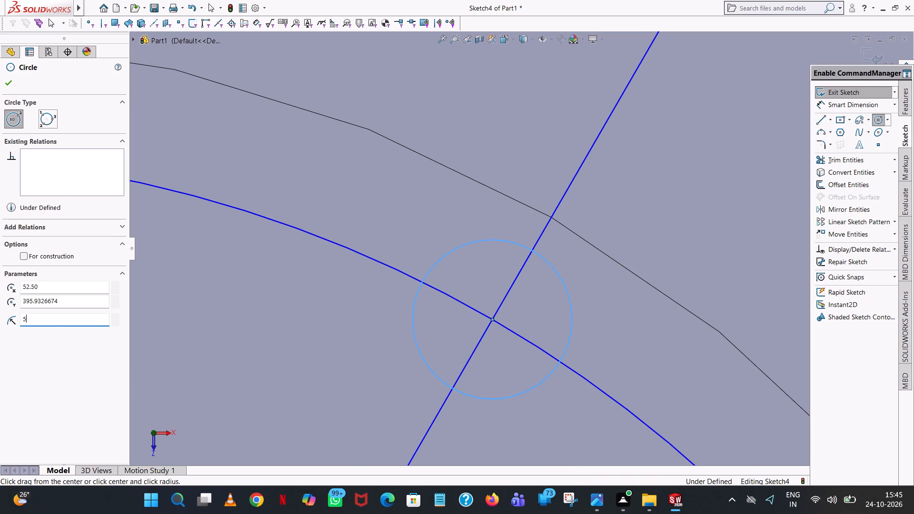
key("Return")
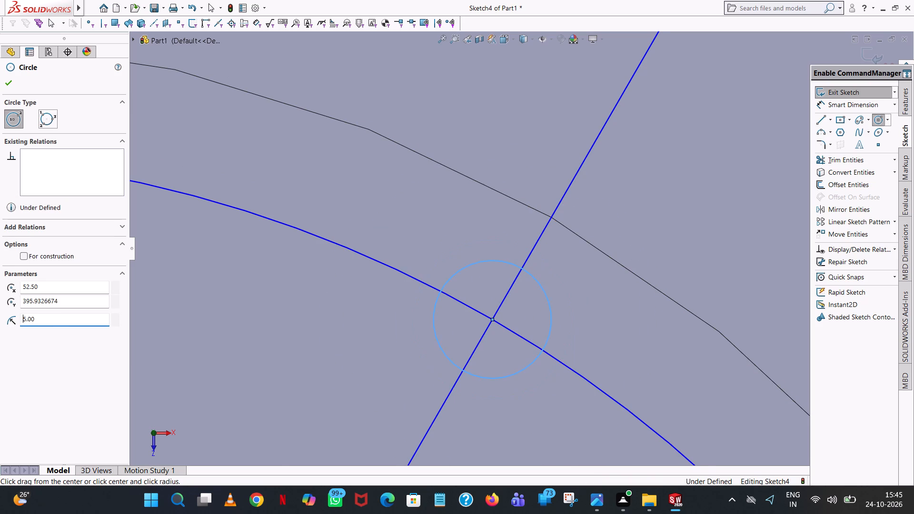
Sketch a 5 mm radius circle centred where the 120° line crosses the slot's upper arc.
scroll(539, 255, "up", 9)
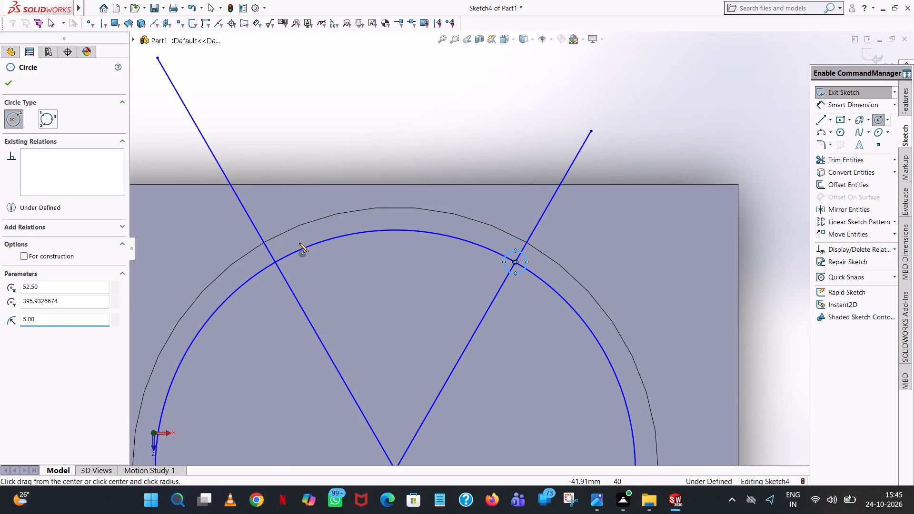
scroll(274, 261, "down", 7)
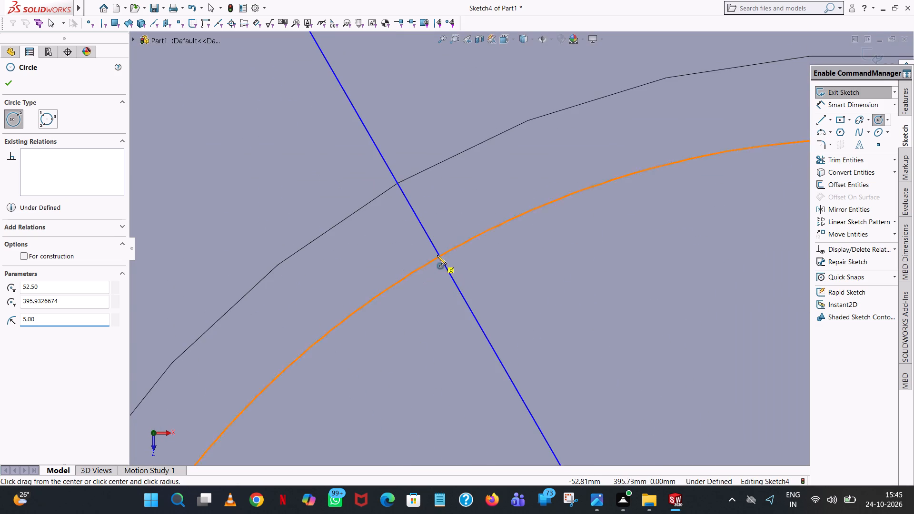
scroll(444, 259, "down", 9)
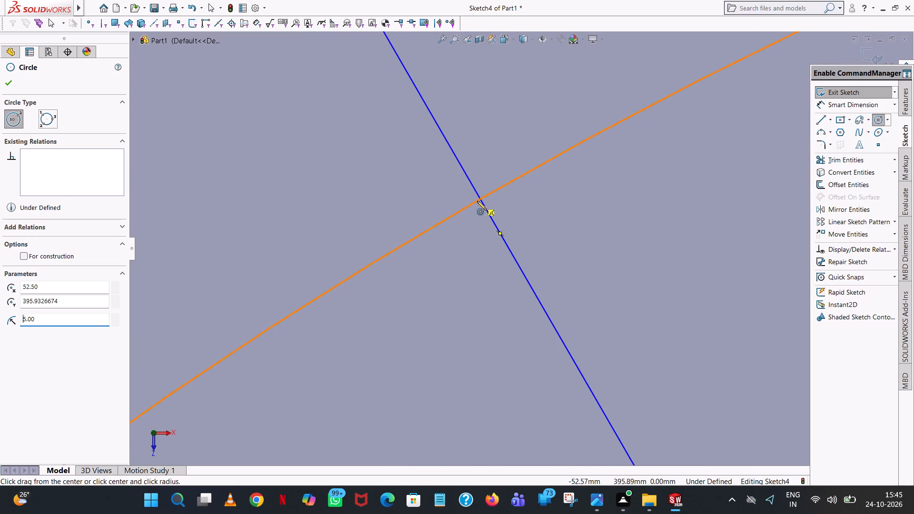
left_click(481, 200)
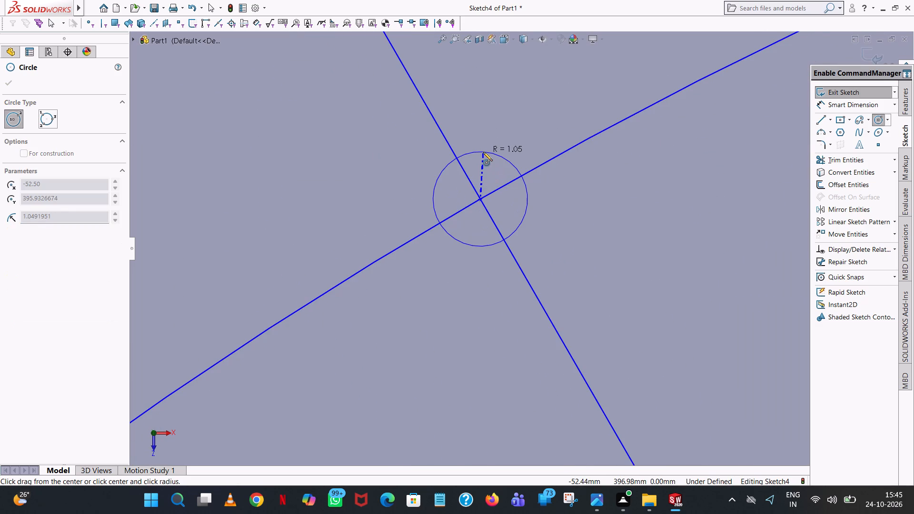
left_click(483, 152)
key("5")
key("Return")
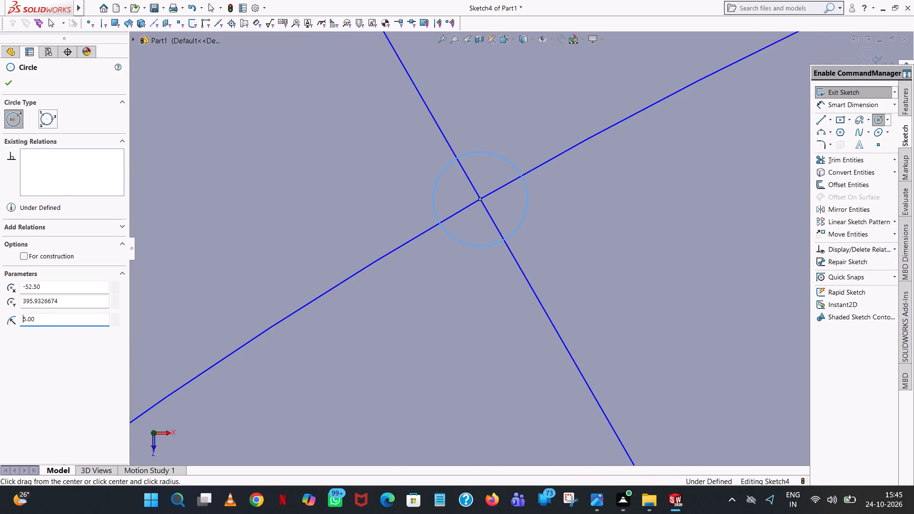
Sketch a 5 mm radius circle centred where the 300° line crosses the slot's lower arc.
scroll(483, 152, "up", 15)
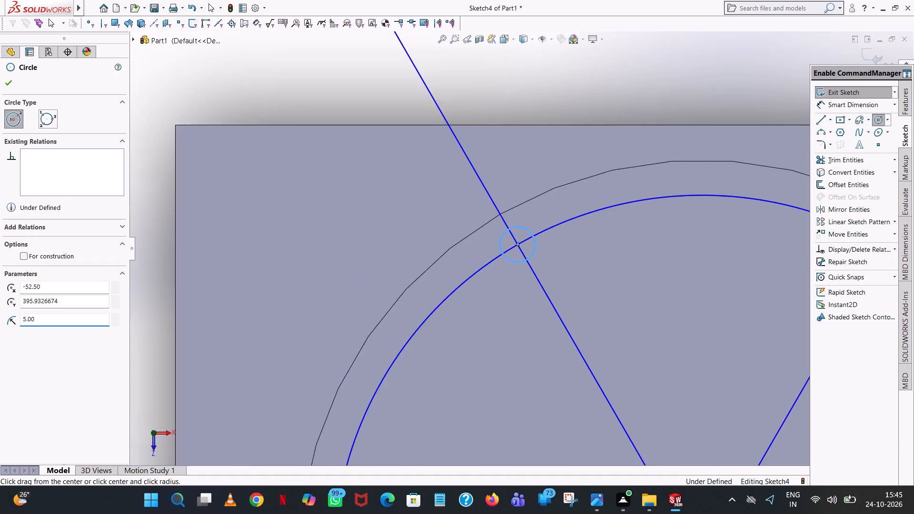
scroll(483, 152, "up", 5)
scroll(661, 262, "down", 6)
scroll(586, 213, "down", 7)
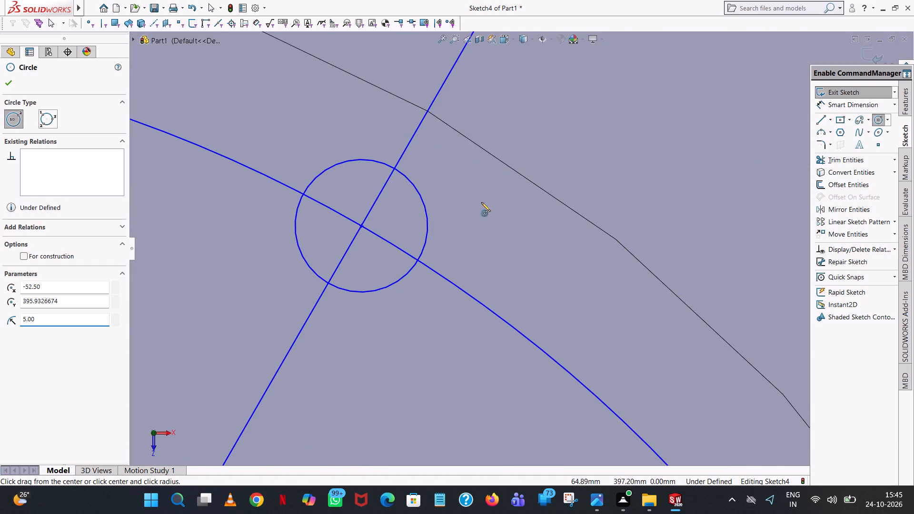
scroll(428, 213, "down", 5)
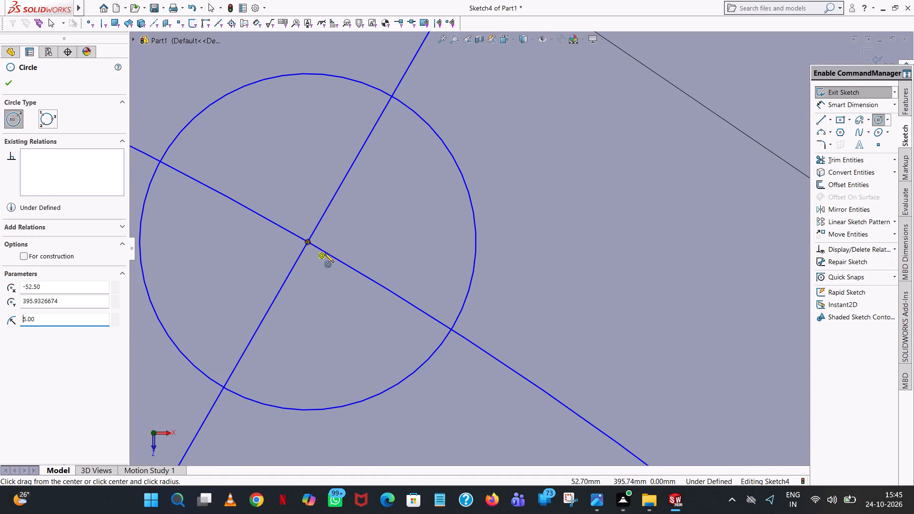
scroll(362, 248, "up", 20)
scroll(362, 248, "up", 14)
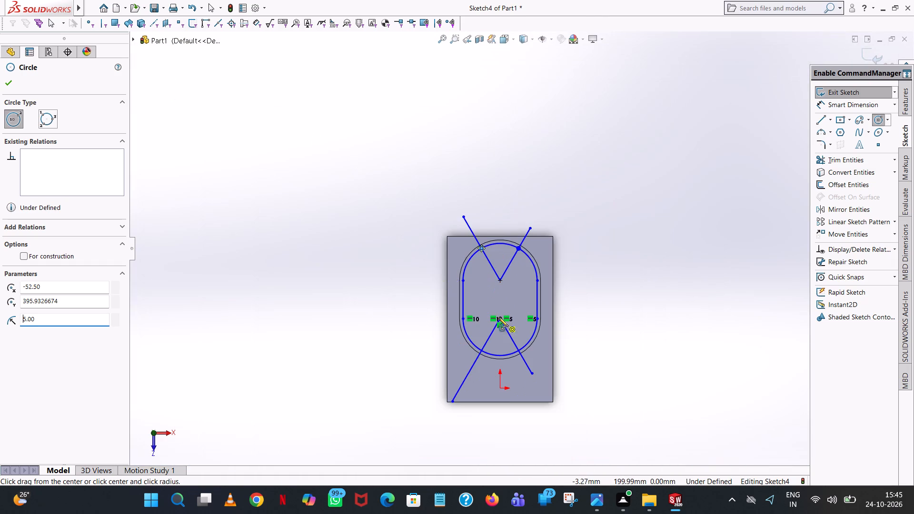
scroll(500, 318, "down", 10)
scroll(547, 337, "down", 17)
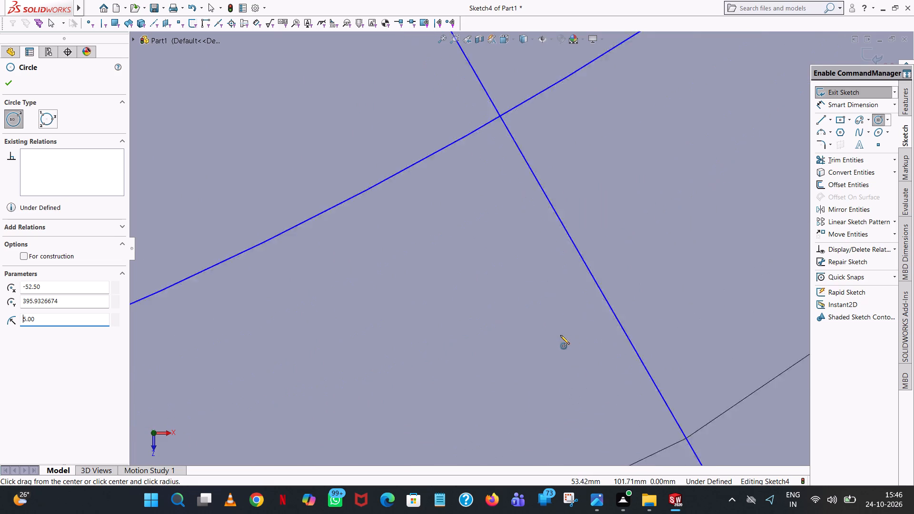
scroll(487, 66, "up", 2)
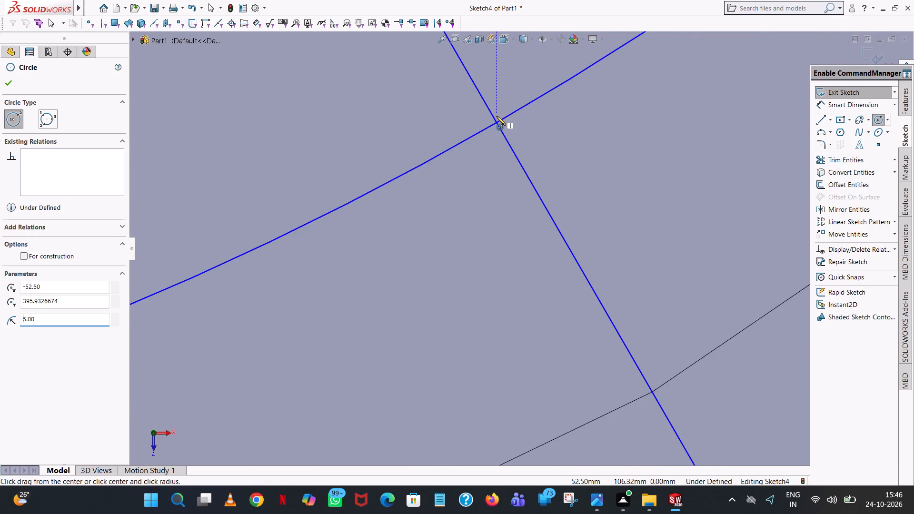
scroll(497, 116, "down", 6)
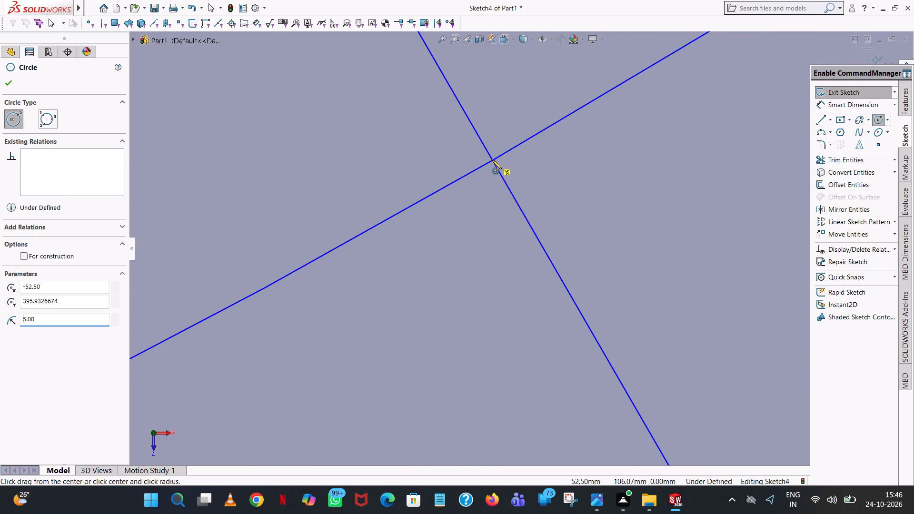
left_click(492, 160)
left_click(608, 182)
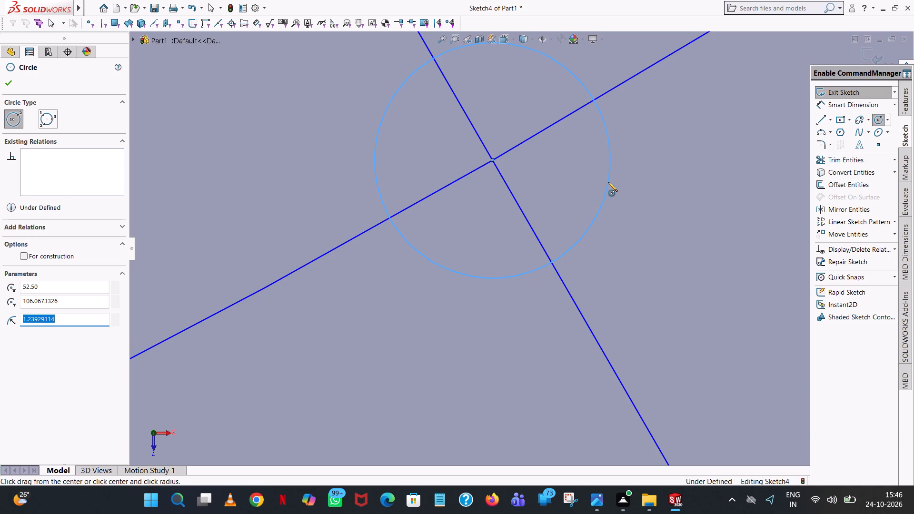
key("5")
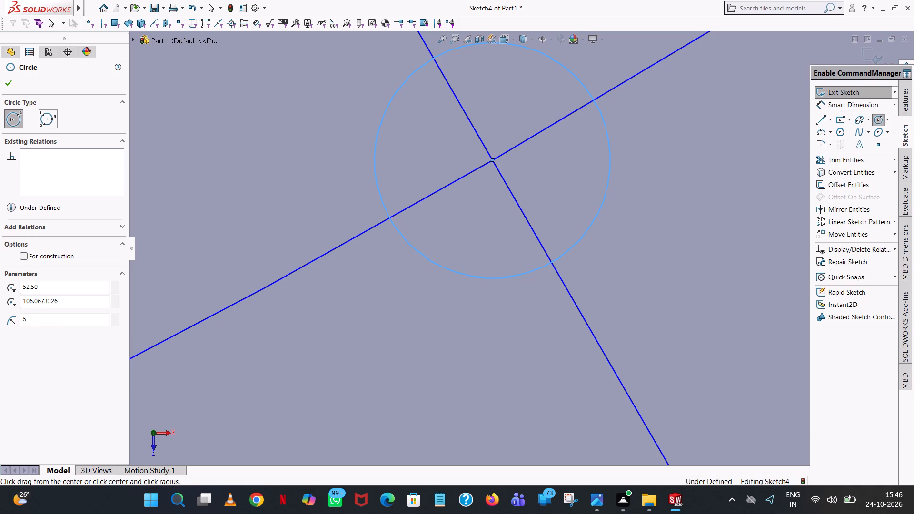
key("Return")
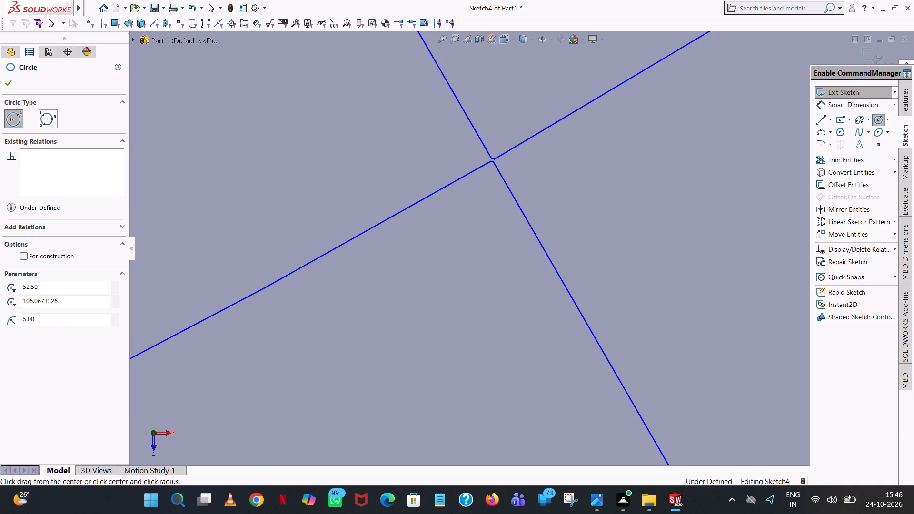
Sketch a 5 mm radius circle centred where the 240° line crosses the slot's lower arc, and finish the Circle command.
scroll(509, 158, "up", 8)
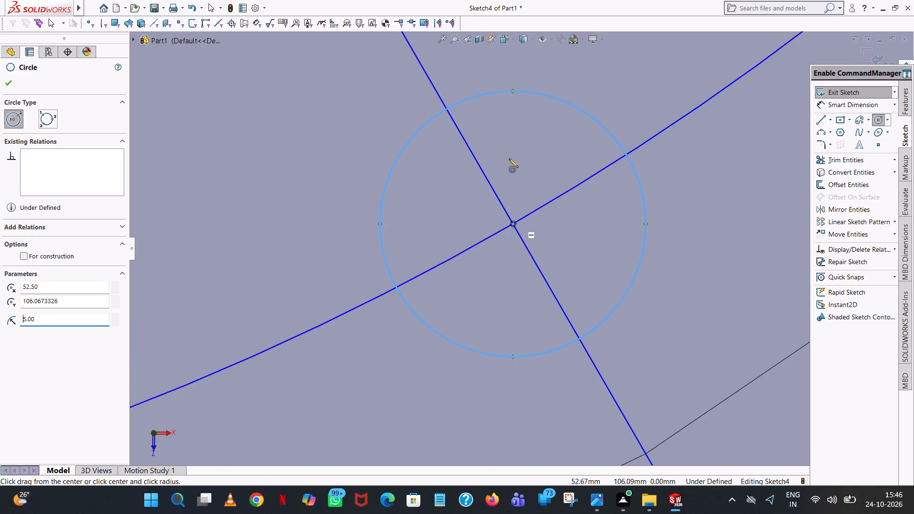
scroll(509, 158, "up", 6)
scroll(285, 257, "up", 5)
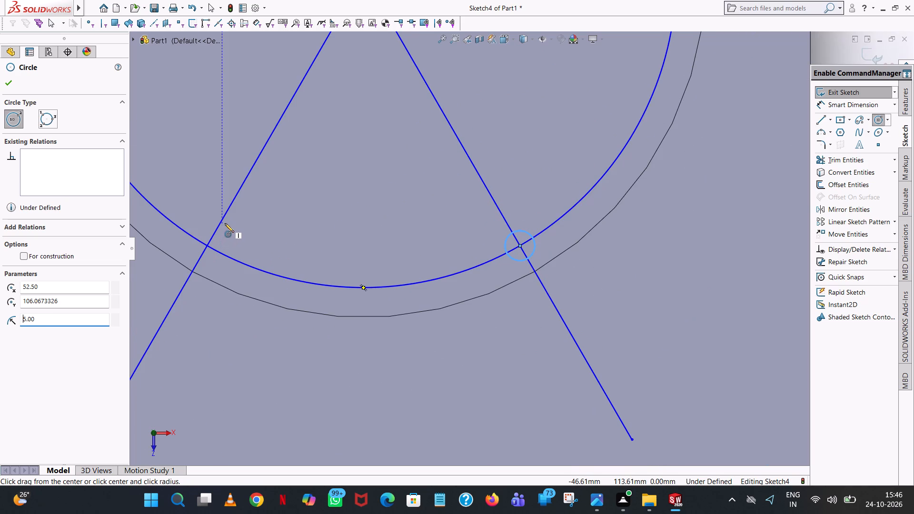
scroll(234, 247, "up", 3)
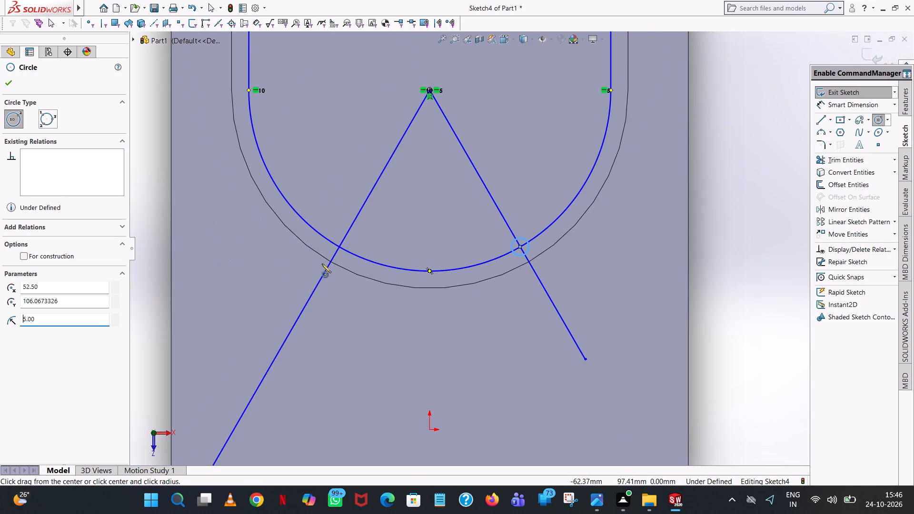
scroll(312, 268, "down", 9)
scroll(507, 206, "down", 6)
scroll(736, 57, "up", 4)
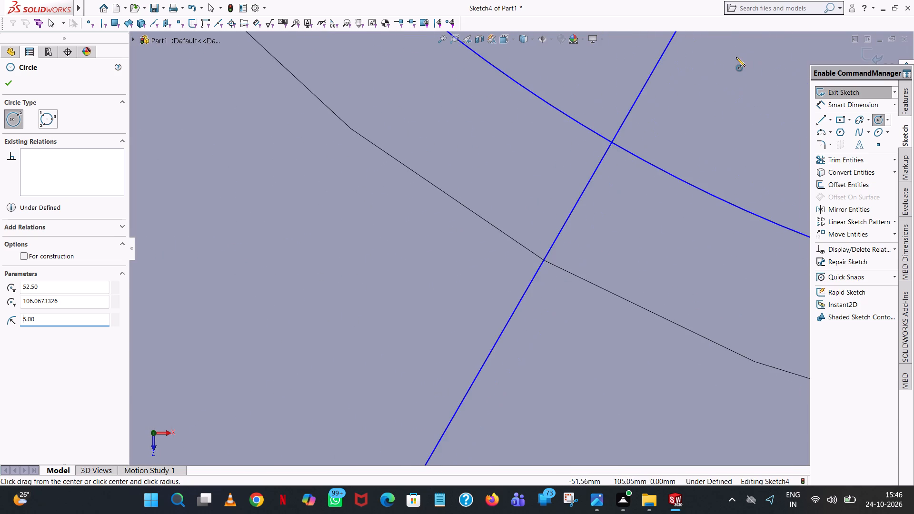
scroll(589, 117, "down", 6)
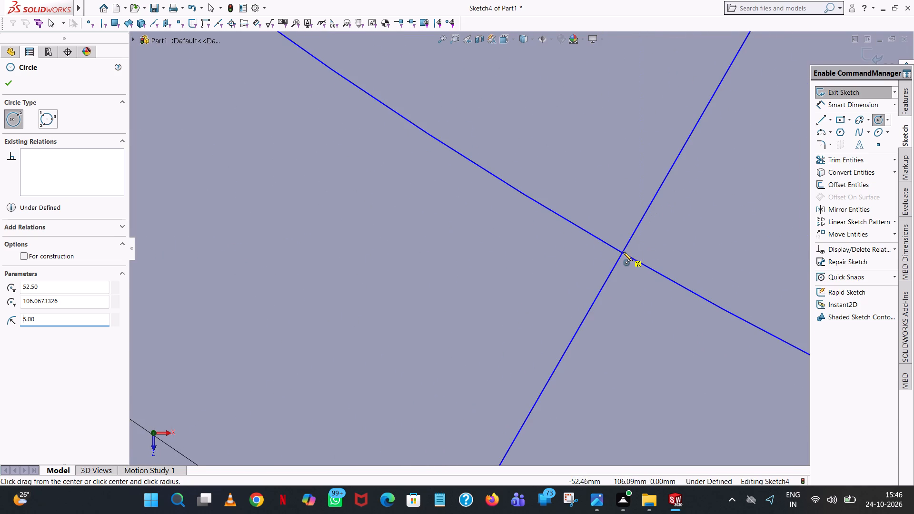
left_click(622, 252)
left_click(680, 198)
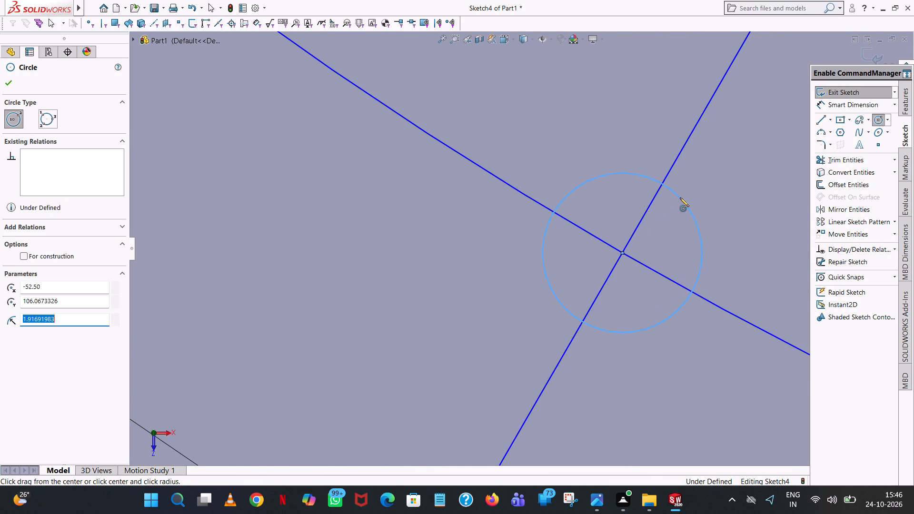
key("5")
key("Return")
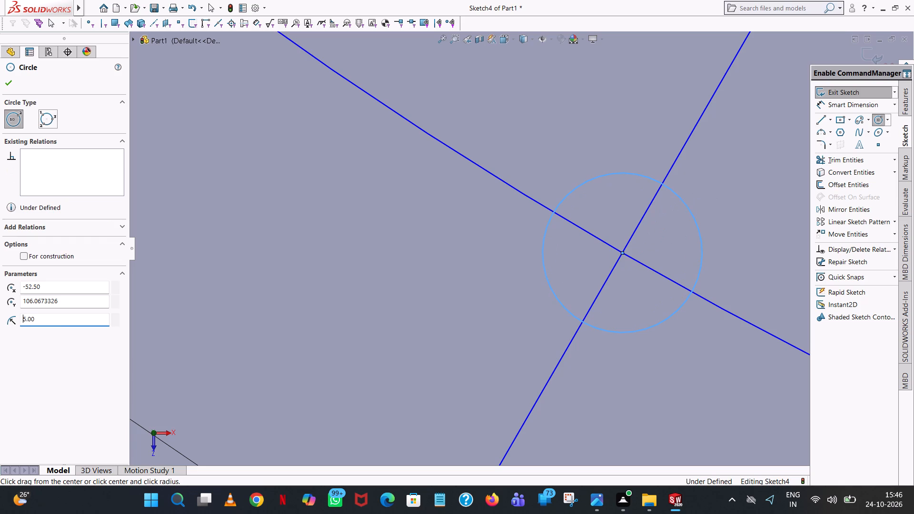
scroll(680, 198, "up", 9)
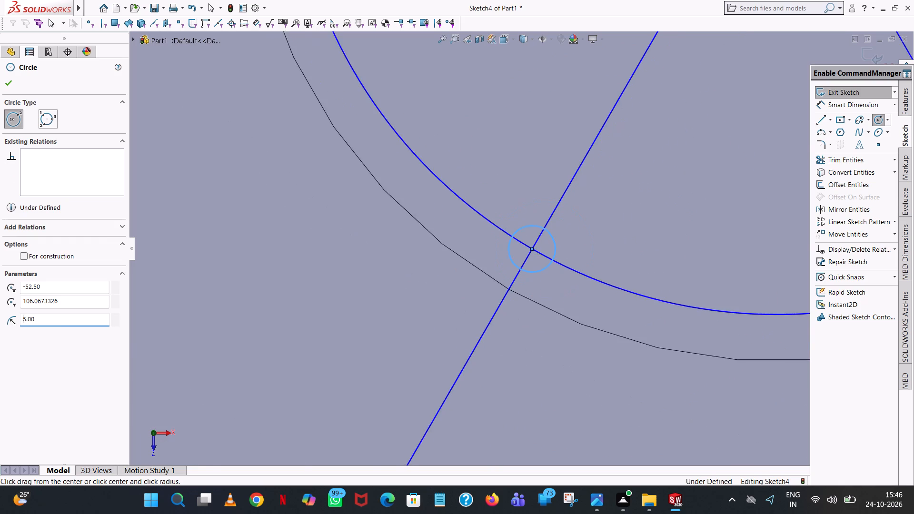
scroll(680, 198, "up", 10)
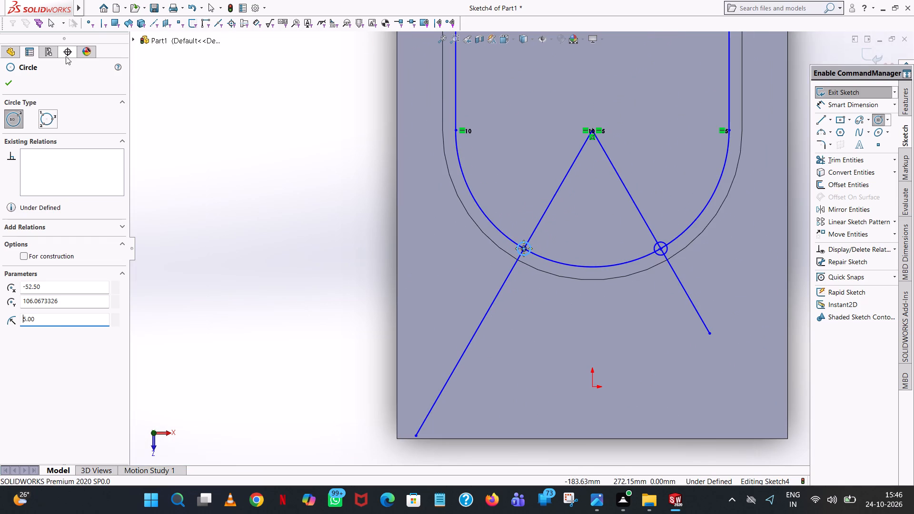
left_click(13, 81)
left_click(204, 136)
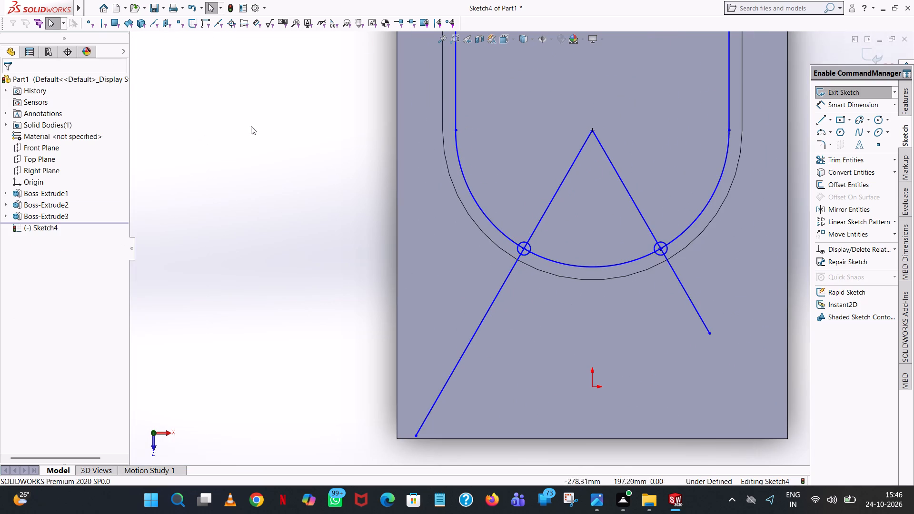
Sketch circles of about 10.6 mm and 15.1 mm radius centred on the upper and lower endpoints of the slot's right-hand straight side.
scroll(656, 168, "up", 3)
scroll(576, 86, "up", 1)
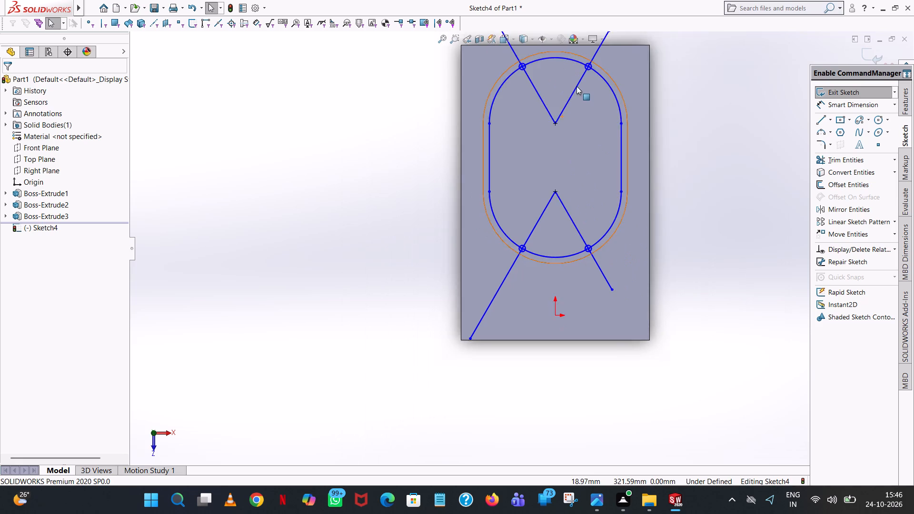
scroll(576, 86, "up", 1)
scroll(576, 86, "down", 2)
scroll(597, 137, "down", 1)
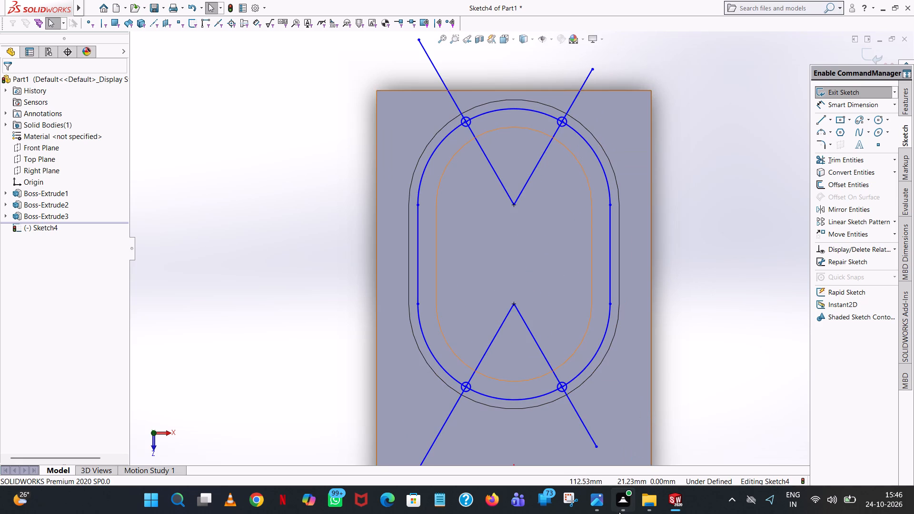
left_click(881, 118)
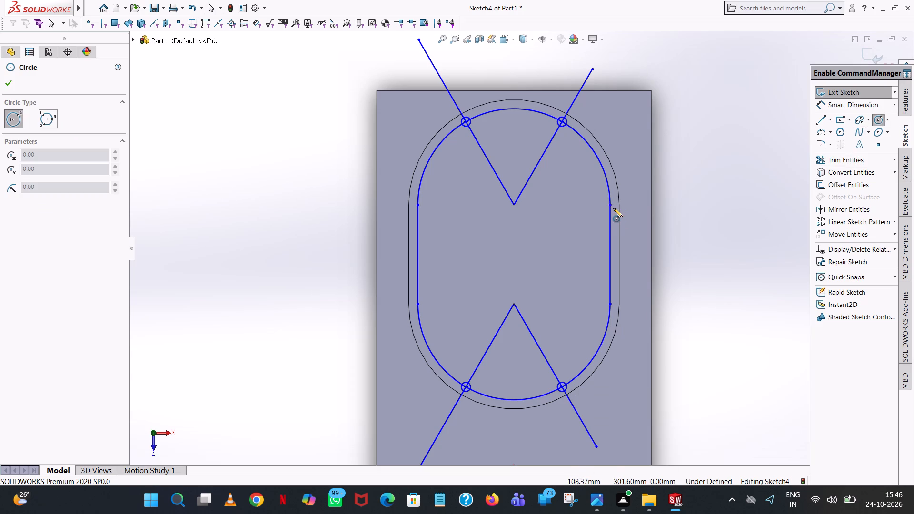
left_click(610, 205)
left_click(611, 195)
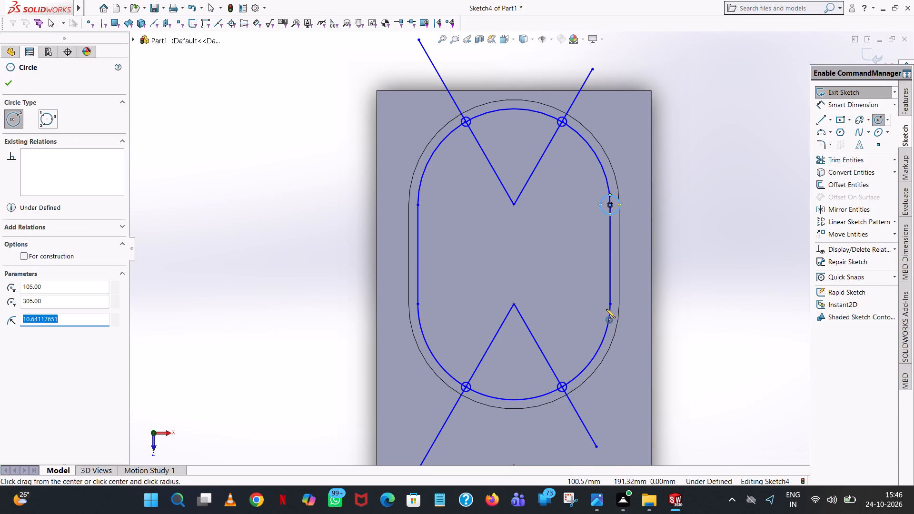
left_click(609, 303)
left_click(612, 290)
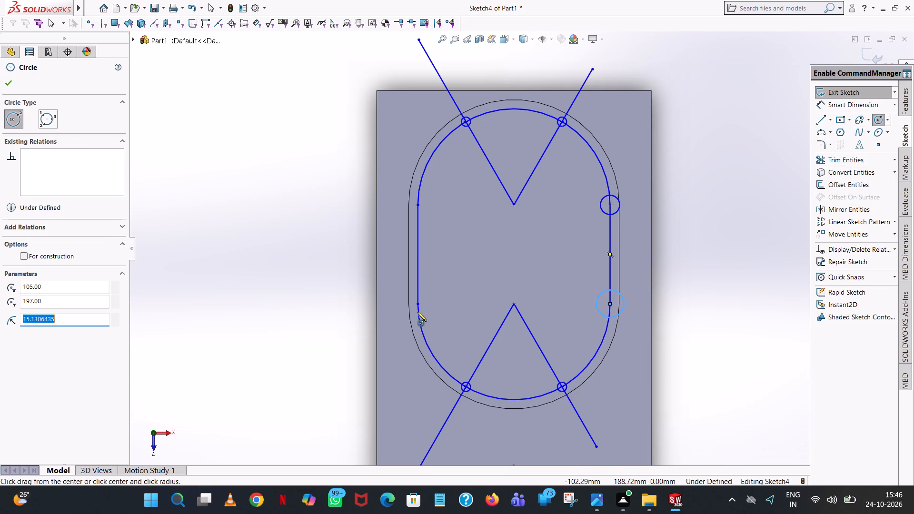
Sketch circles of about 13.6 mm and 12.7 mm radius on the lower and upper endpoints of the slot's left-hand straight side, finishing the Circle command.
left_click(417, 304)
left_click(417, 291)
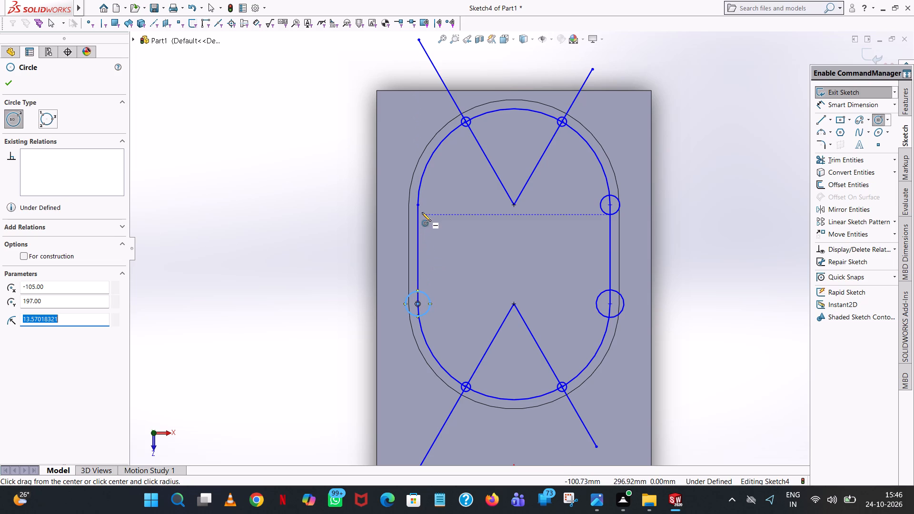
left_click(418, 206)
left_click(418, 193)
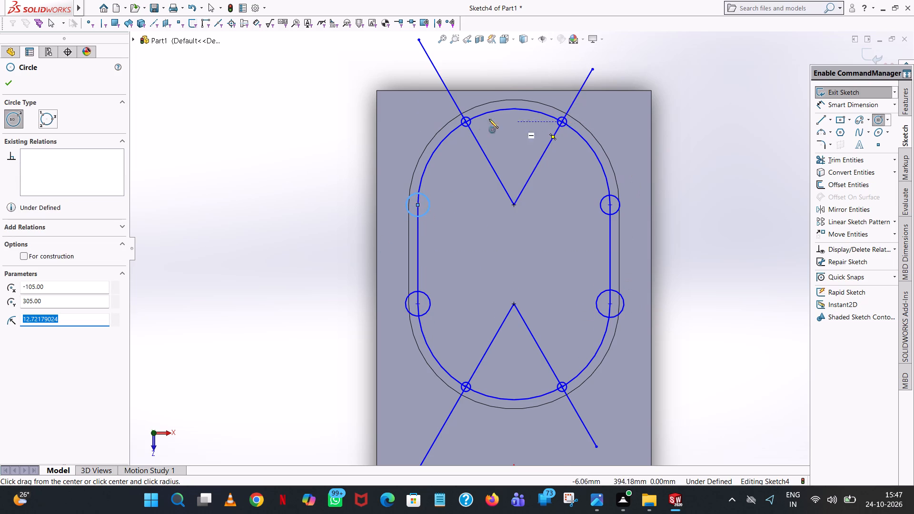
left_click(12, 87)
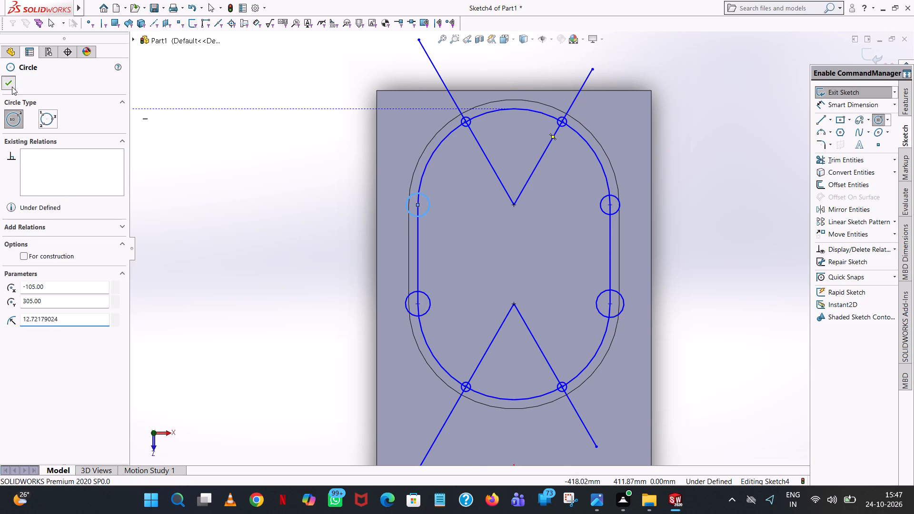
left_click(154, 157)
Dimension the circle at the upper end of the slot's right-hand straight side to a 10 mm diameter.
left_click(846, 103)
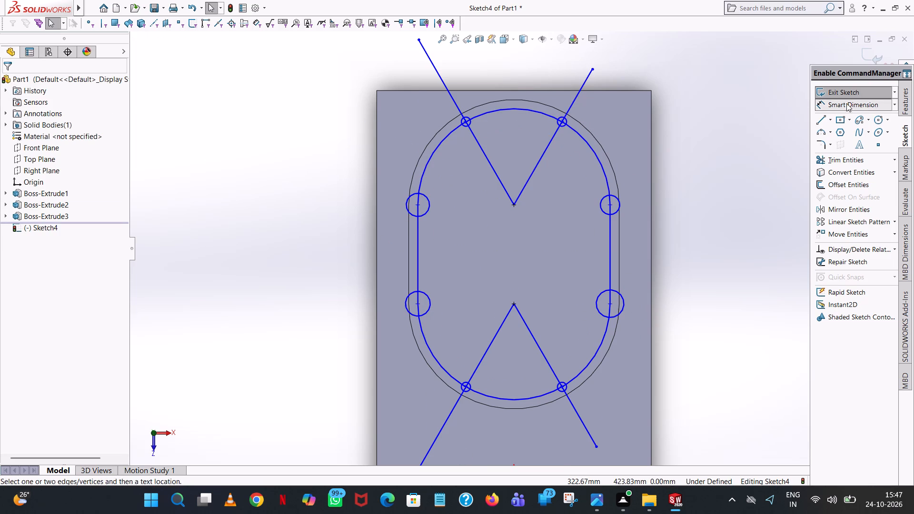
left_click(612, 196)
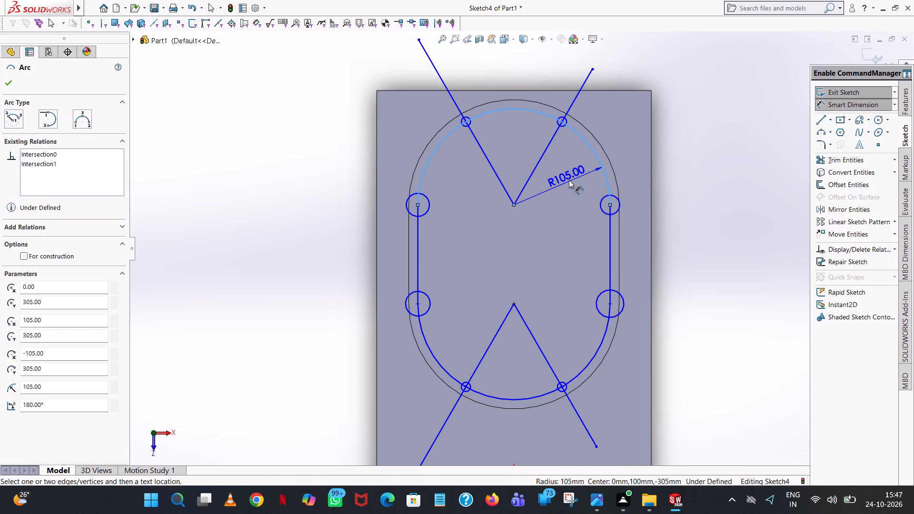
key("Escape")
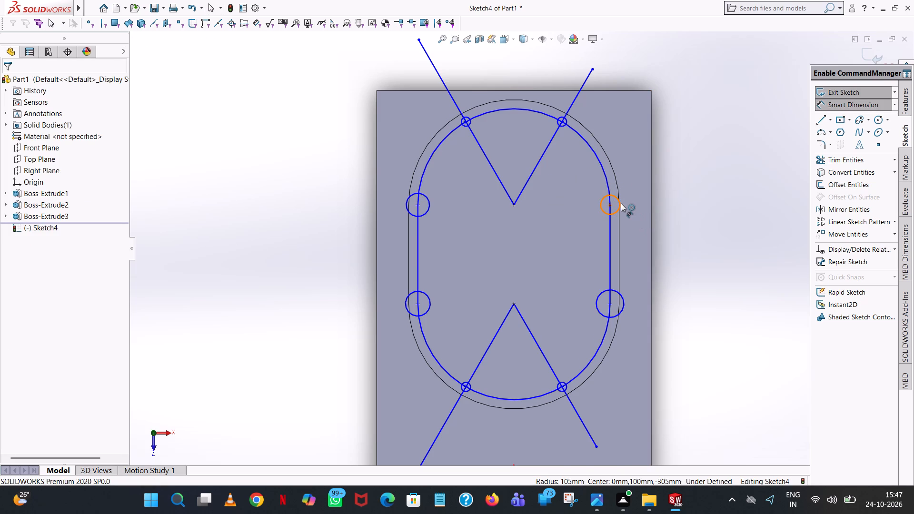
left_click(620, 203)
left_click(703, 158)
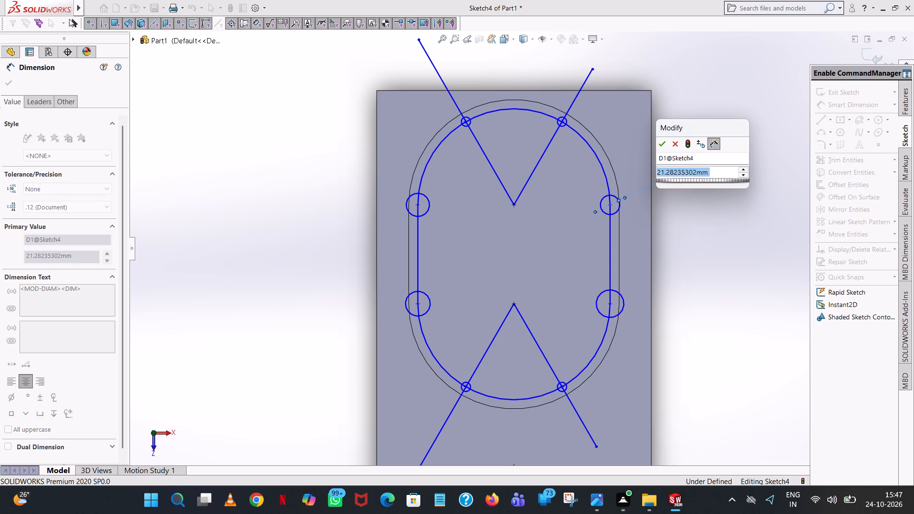
type("10")
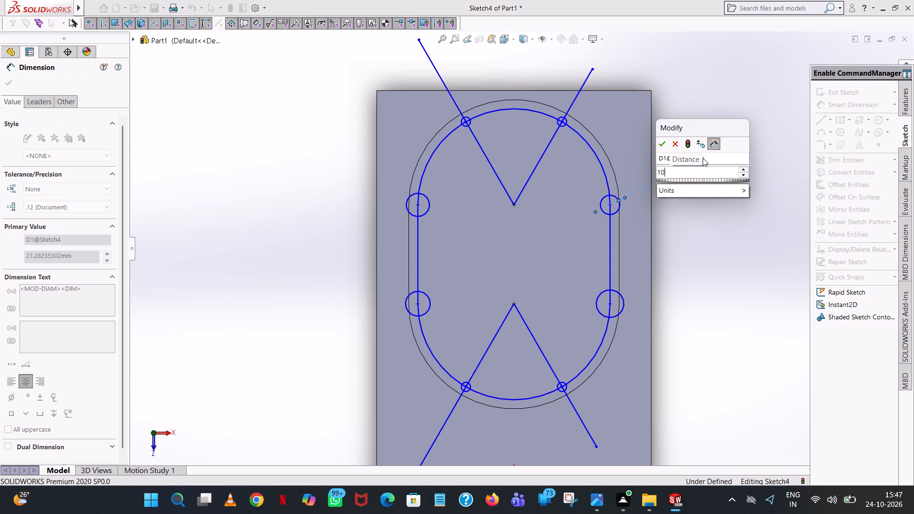
key("Return")
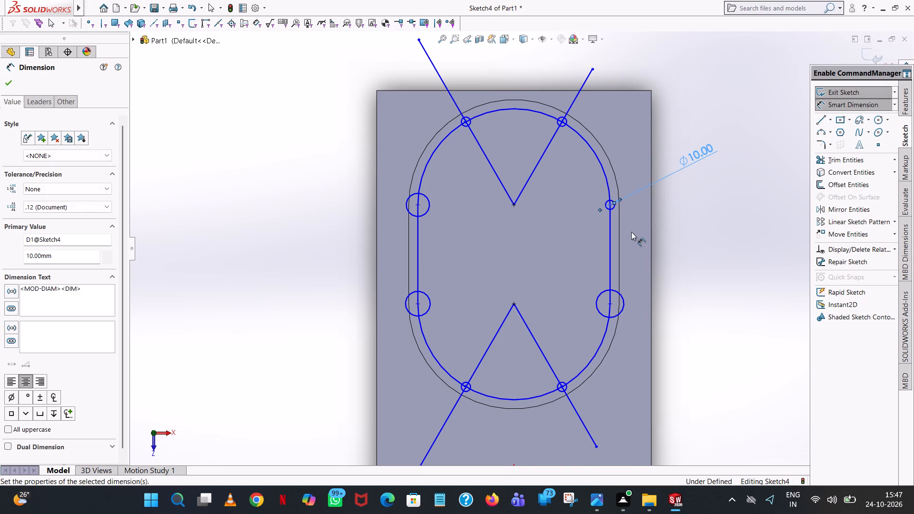
Dimension the circle at the lower end of the slot's right-hand straight side to a 10 mm diameter.
scroll(628, 236, "down", 4)
left_click(567, 351)
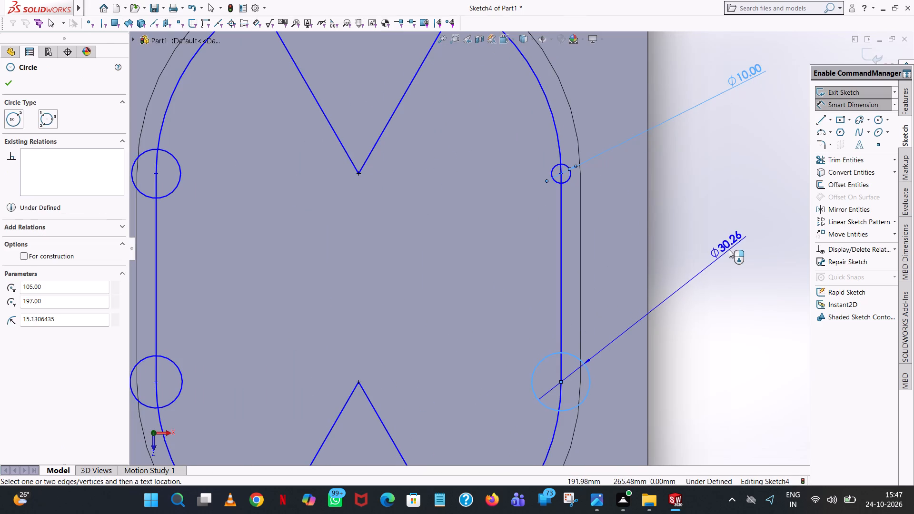
left_click(730, 248)
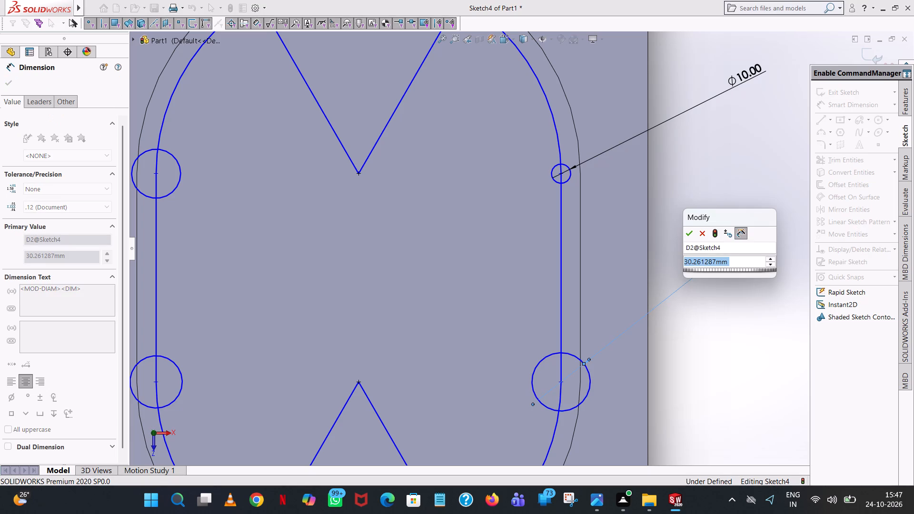
type("10")
key("Return")
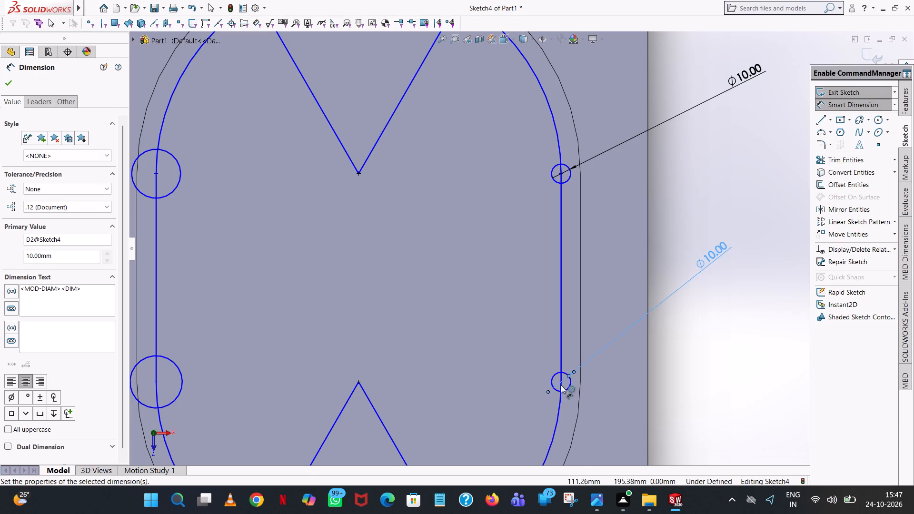
Add a 10 mm diameter dimension to the right-hand circle on the slot's lower arc.
scroll(532, 382, "up", 6)
scroll(491, 376, "down", 3)
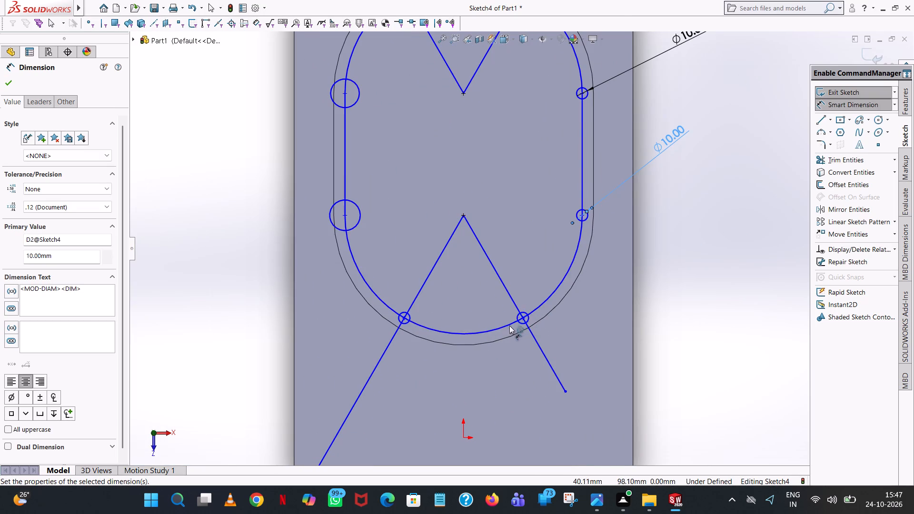
scroll(512, 324, "down", 7)
left_click(566, 258)
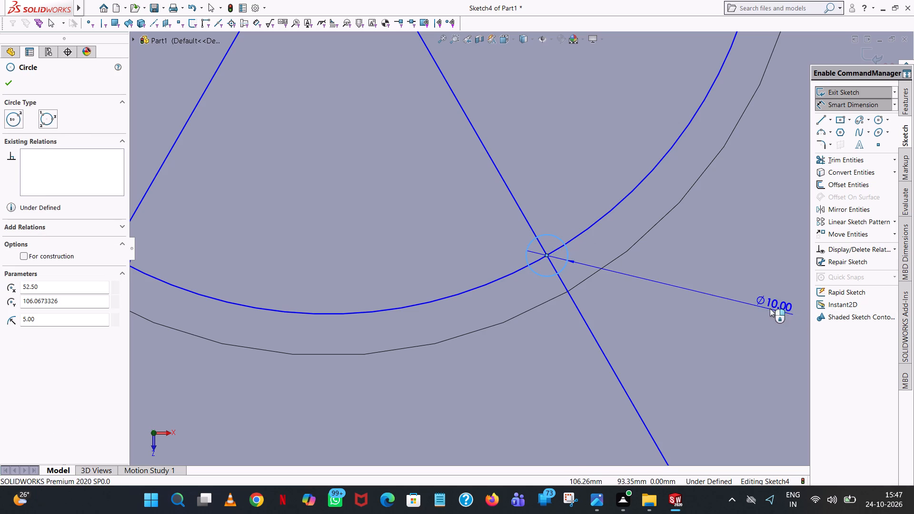
left_click(755, 302)
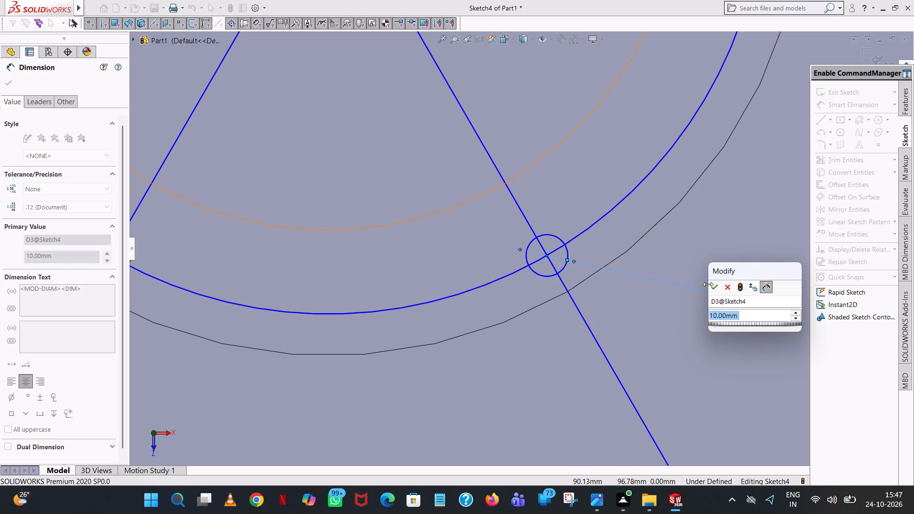
left_click(710, 286)
Add a 10 mm diameter dimension to the left-hand circle on the slot's lower arc.
scroll(586, 278, "up", 5)
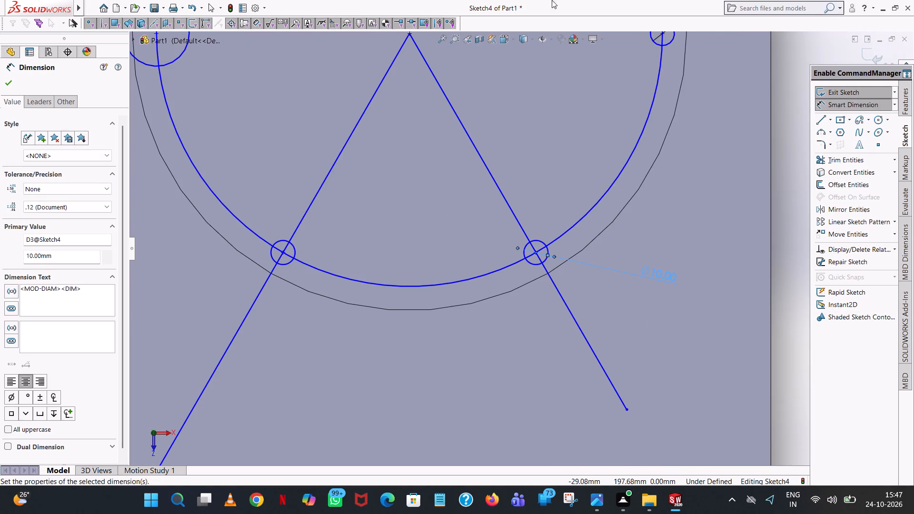
left_click(274, 261)
left_click(257, 416)
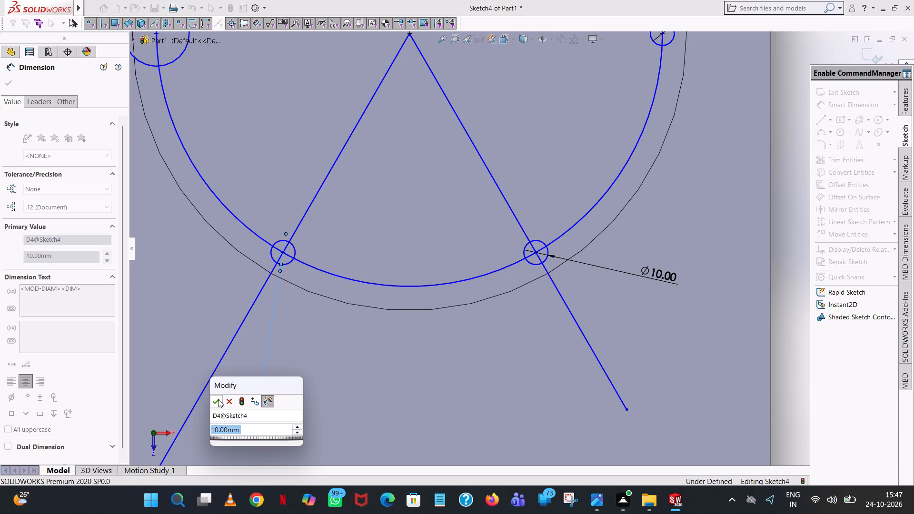
left_click(217, 399)
Dimension the circle at the lower end of the slot's left-hand straight side to a 10 mm diameter.
scroll(193, 164, "up", 5)
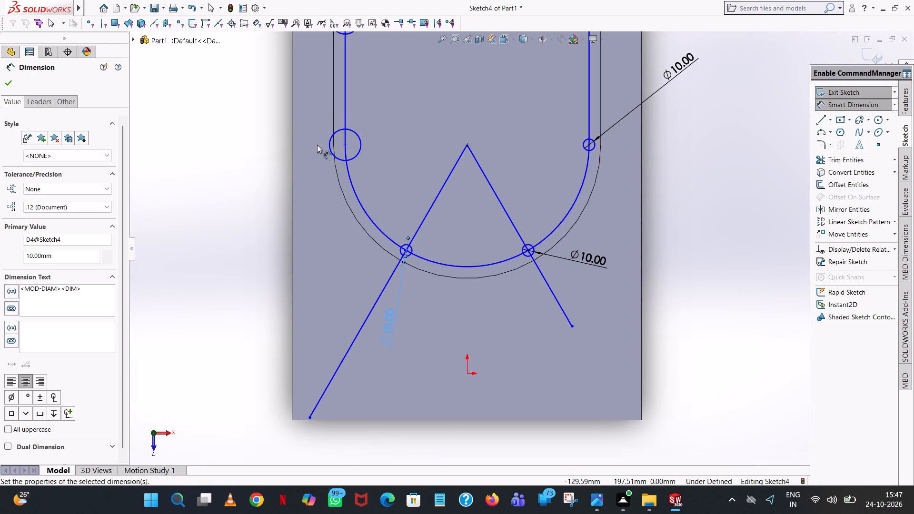
left_click(330, 148)
left_click(221, 178)
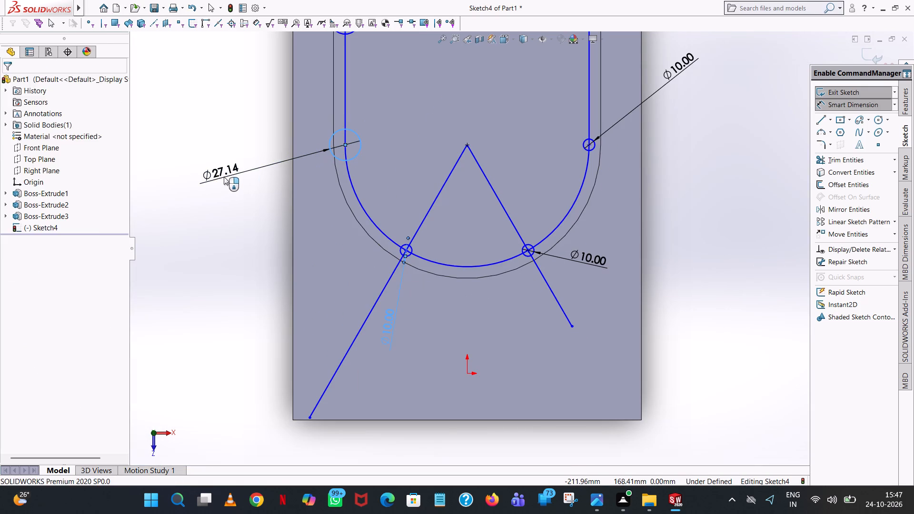
type("10")
key("Return")
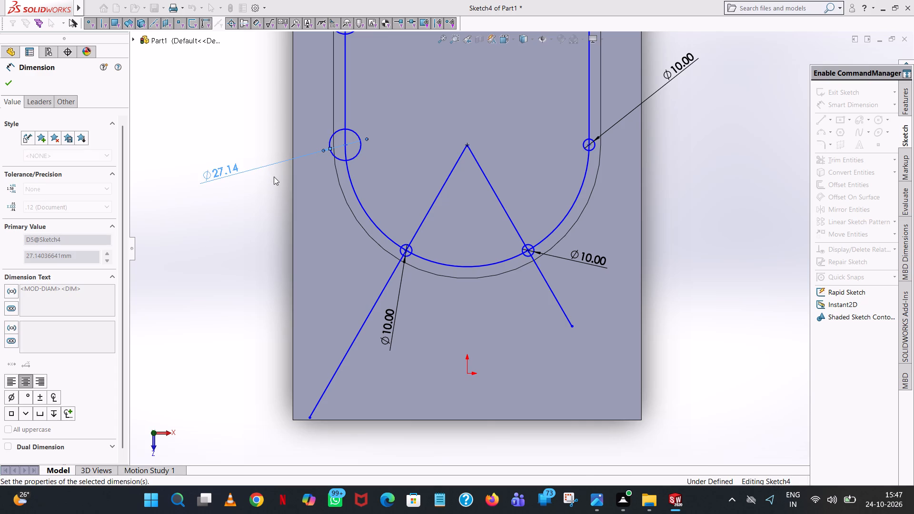
Dimension the circle at the upper end of the slot's left-hand straight side to a 10 mm diameter.
scroll(378, 161, "up", 2)
scroll(415, 97, "down", 3)
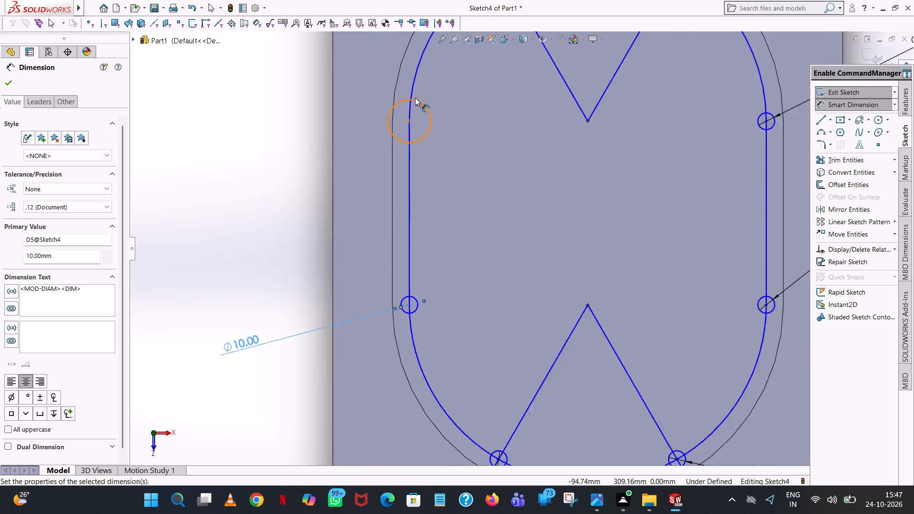
scroll(415, 98, "down", 5)
left_click(419, 144)
left_click(204, 205)
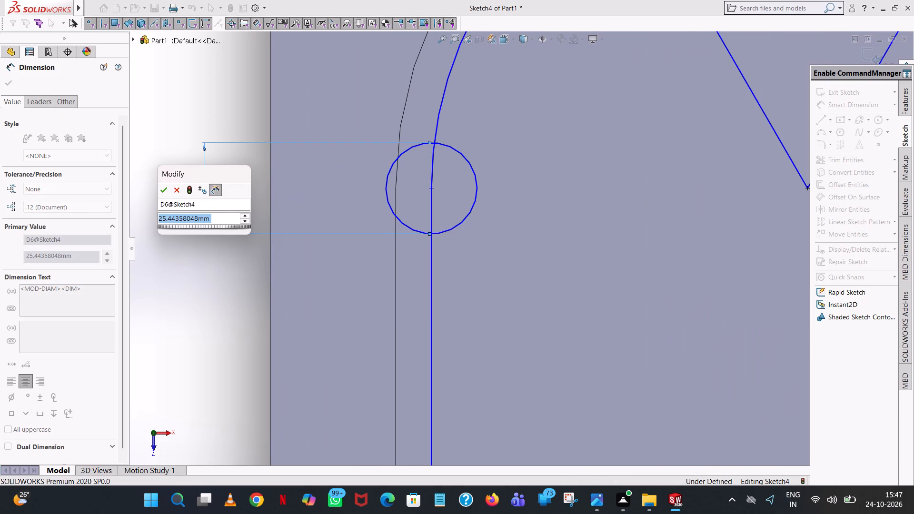
type("10")
key("Return")
Add a 10 mm diameter dimension to the left-hand circle on the slot's upper arc.
scroll(351, 152, "up", 2)
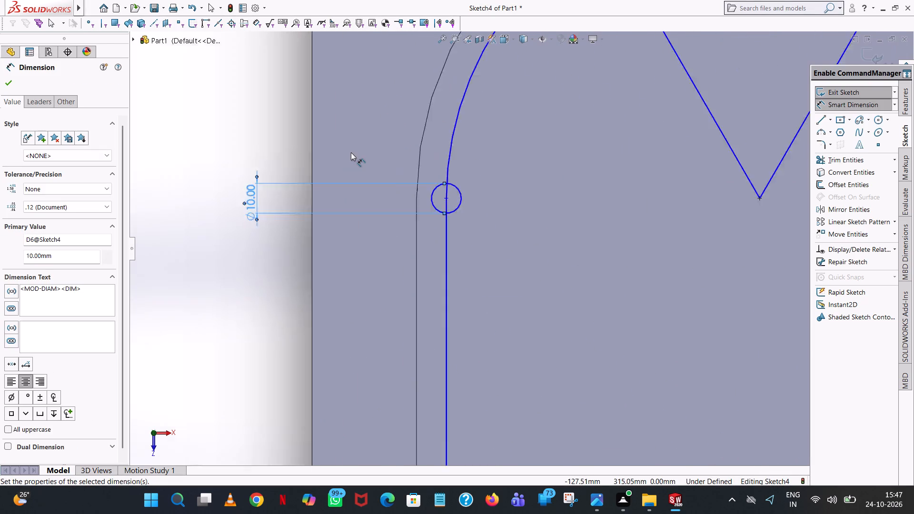
scroll(351, 152, "up", 3)
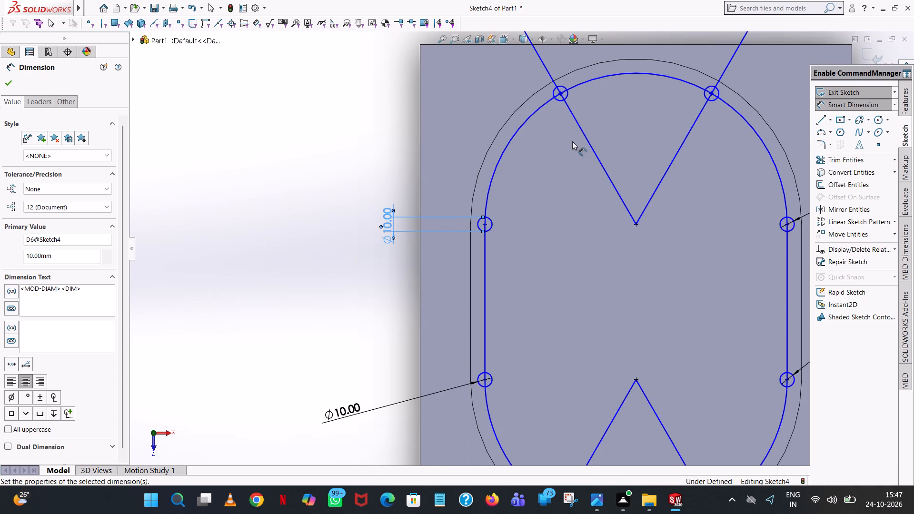
scroll(572, 141, "up", 4)
scroll(573, 141, "down", 5)
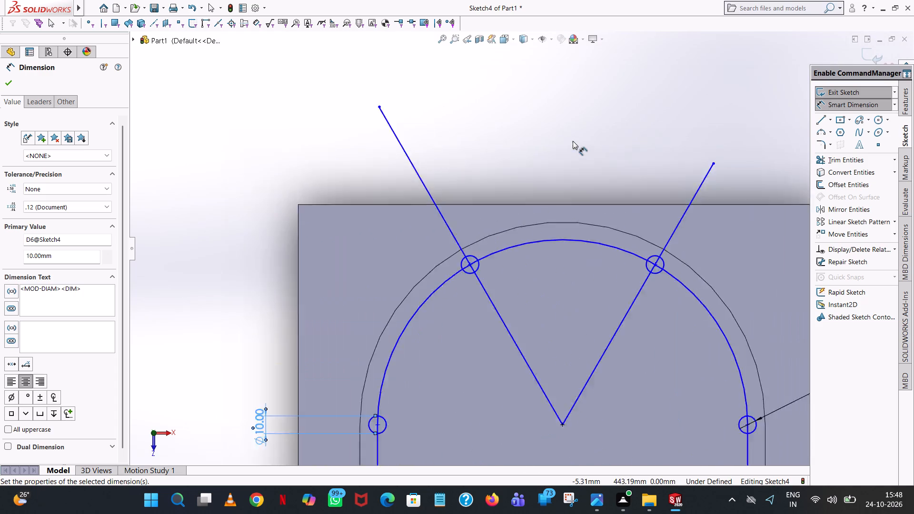
scroll(573, 141, "down", 1)
left_click(454, 287)
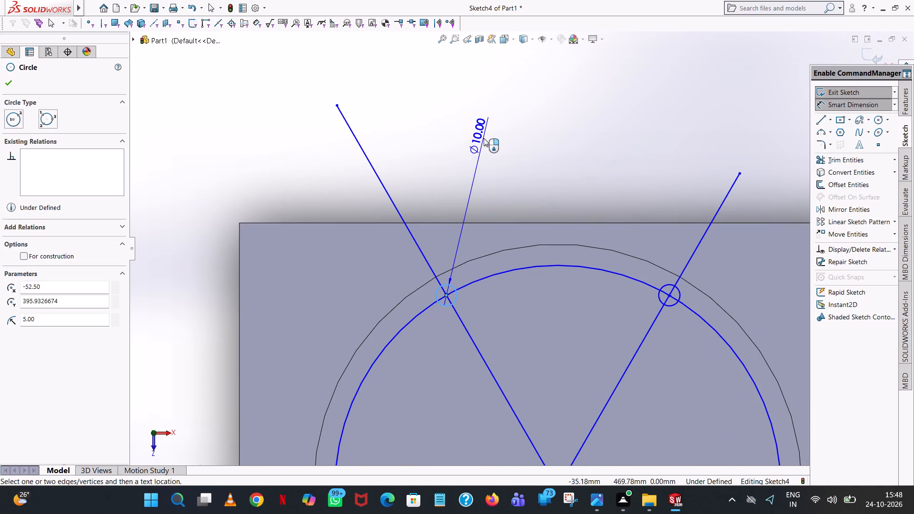
left_click(484, 138)
left_click(443, 123)
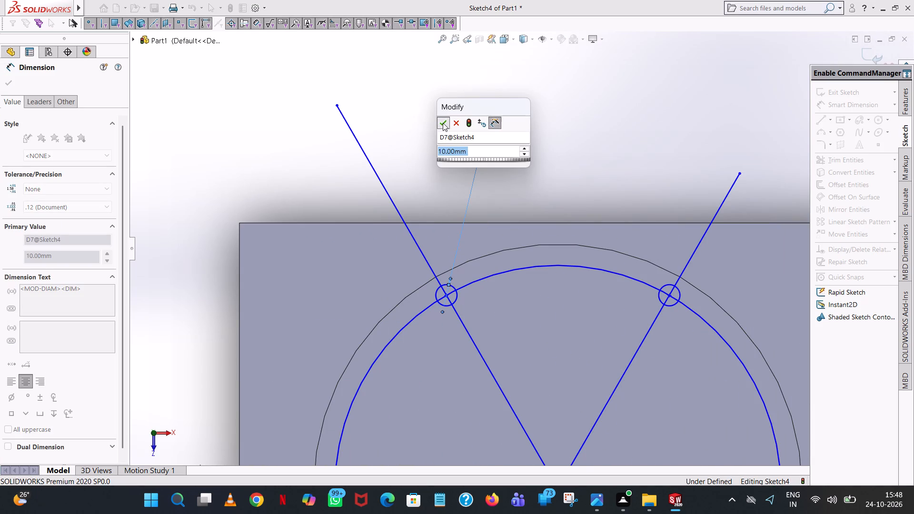
Add a 10 mm diameter dimension to the right-hand circle on the slot's upper arc.
left_click(661, 286)
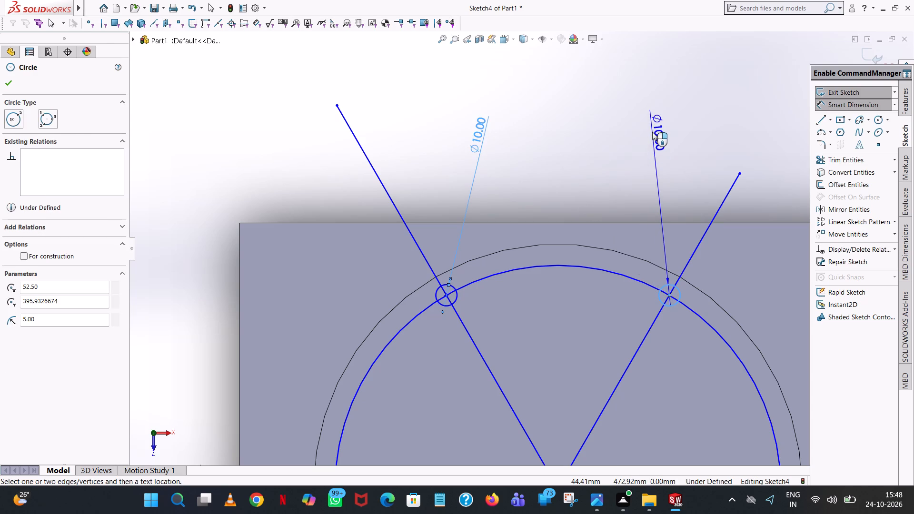
left_click(652, 132)
left_click(606, 116)
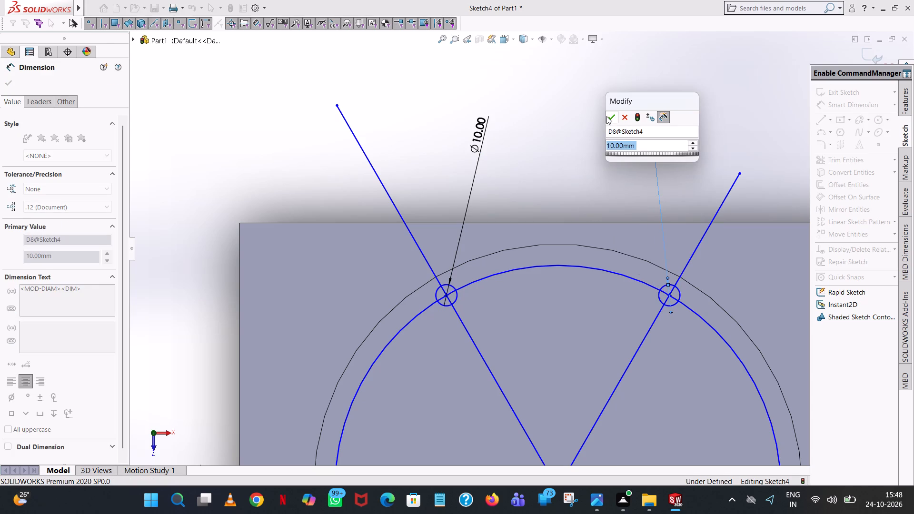
scroll(634, 239, "up", 8)
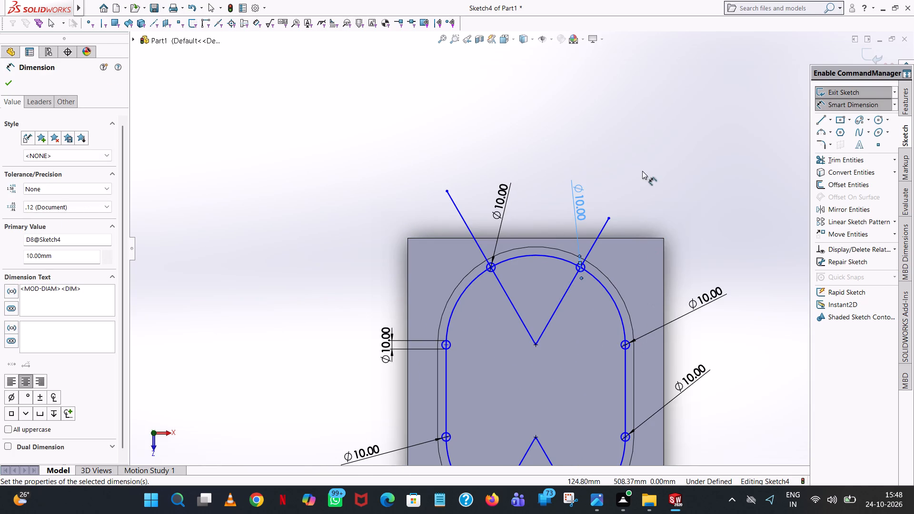
Trim away the slanted line running through the right-hand circle on the slot's upper arc, both inside and outside the circle.
left_click(826, 162)
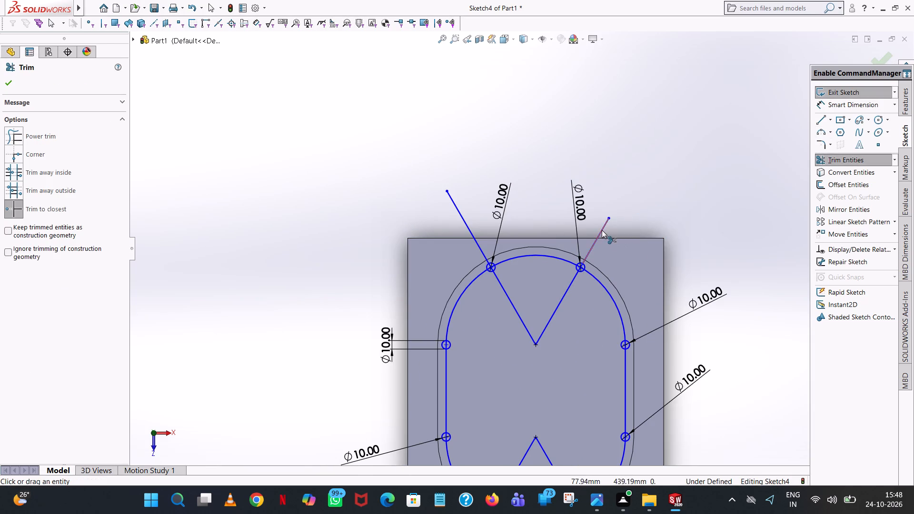
left_click(601, 229)
scroll(574, 290, "down", 9)
scroll(556, 175, "down", 6)
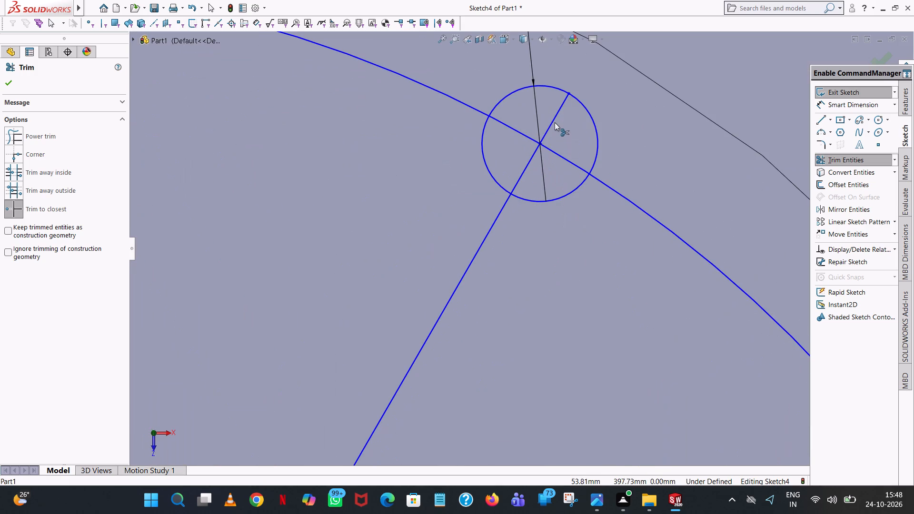
left_click(555, 122)
left_click(528, 160)
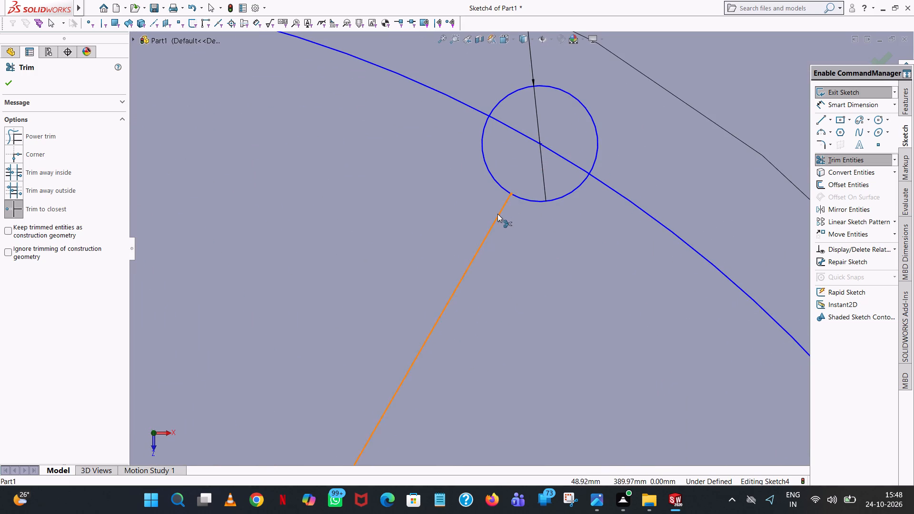
left_click(497, 214)
scroll(497, 215, "up", 19)
Trim away the slanted line running through the left-hand circle on the slot's upper arc, including the pieces inside the circle.
left_click(483, 288)
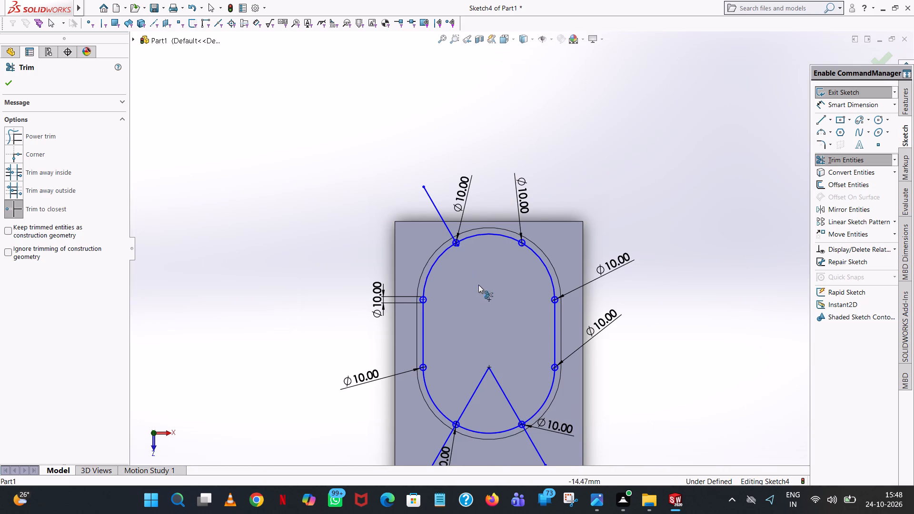
scroll(456, 254, "down", 10)
scroll(492, 219, "down", 9)
left_click(547, 221)
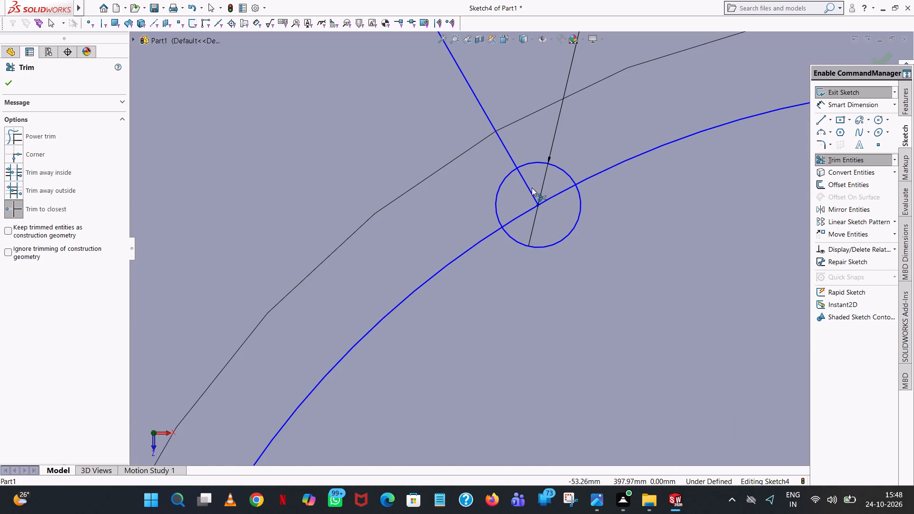
left_click(532, 188)
left_click(500, 133)
left_click(501, 137)
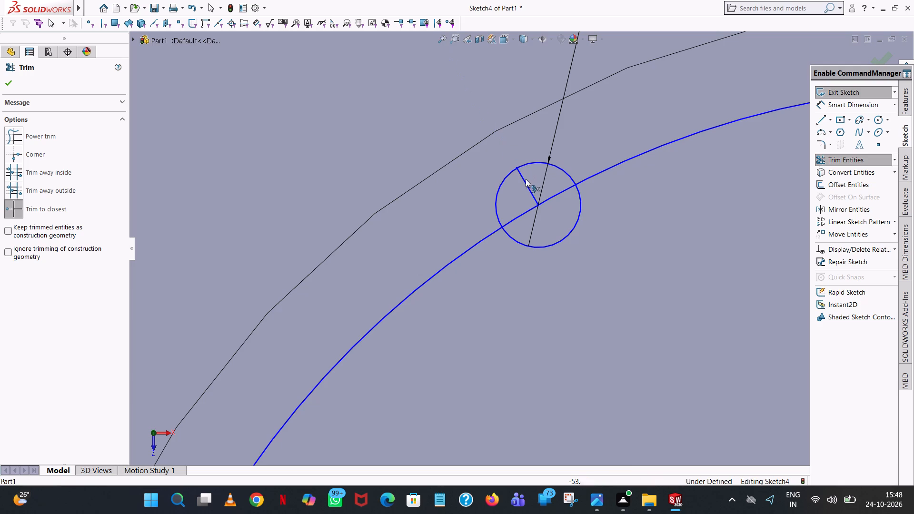
left_click(526, 180)
scroll(527, 185, "up", 20)
scroll(527, 185, "up", 2)
Trim the two slanted line segments between the lower arc's centre and its two circles.
scroll(500, 410, "down", 5)
left_click(616, 416)
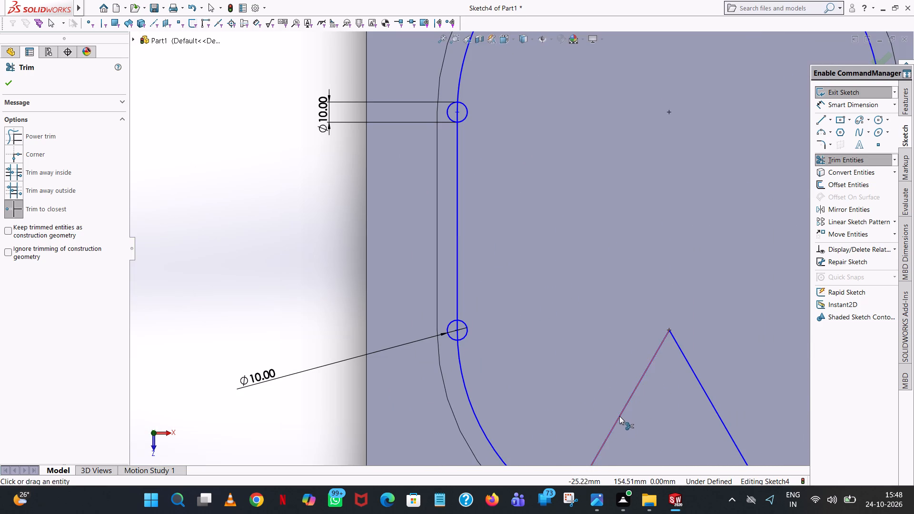
left_click(619, 416)
left_click(683, 352)
scroll(683, 345, "up", 5)
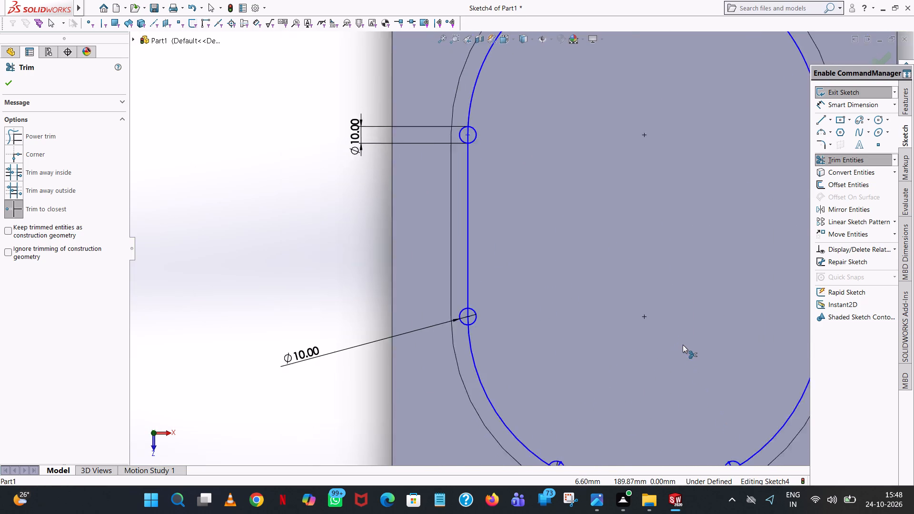
scroll(683, 345, "up", 5)
Trim the remaining slanted line segments outside and inside the right-hand circle on the slot's lower arc.
scroll(642, 390, "down", 6)
left_click(565, 281)
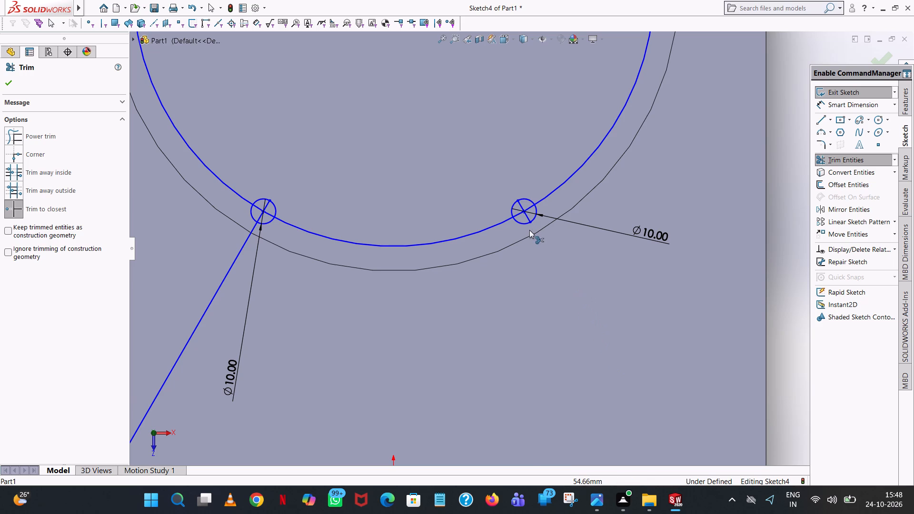
scroll(529, 228, "down", 10)
left_click(517, 201)
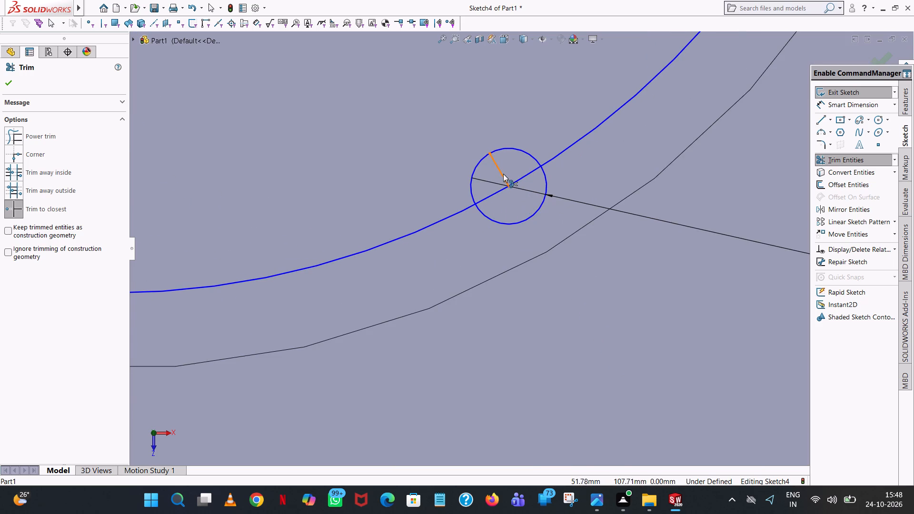
left_click(503, 174)
Trim the remaining slanted line segments inside and outside the left-hand circle on the slot's lower arc, and finish trimming.
scroll(432, 216, "up", 12)
scroll(325, 243, "down", 6)
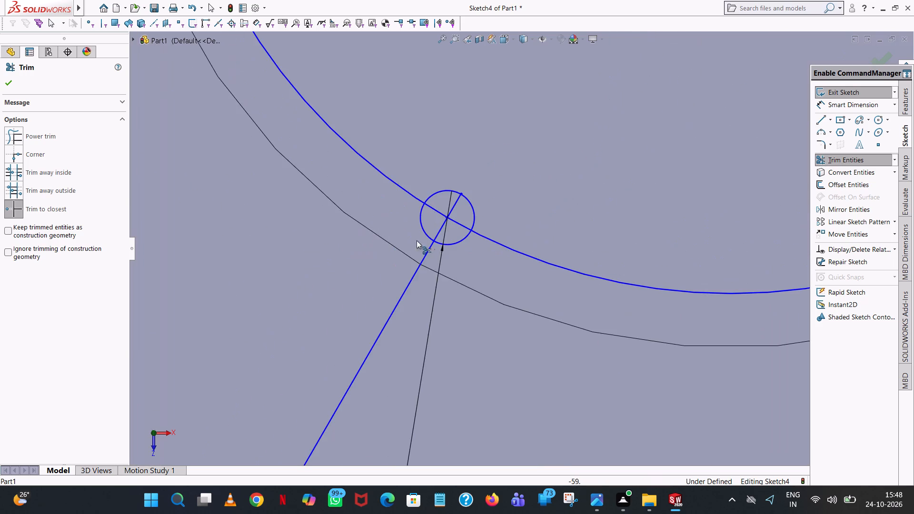
scroll(424, 242, "down", 6)
left_click(509, 220)
left_click(555, 139)
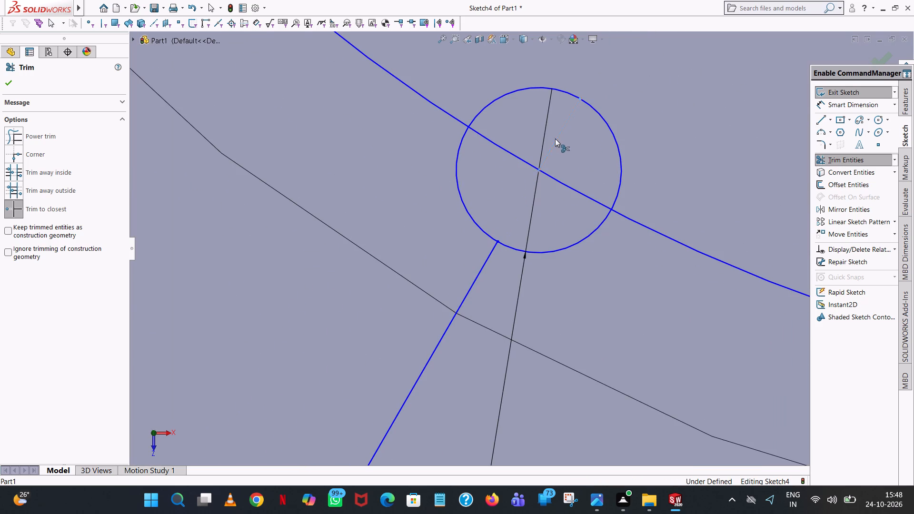
left_click(464, 301)
scroll(464, 301, "up", 14)
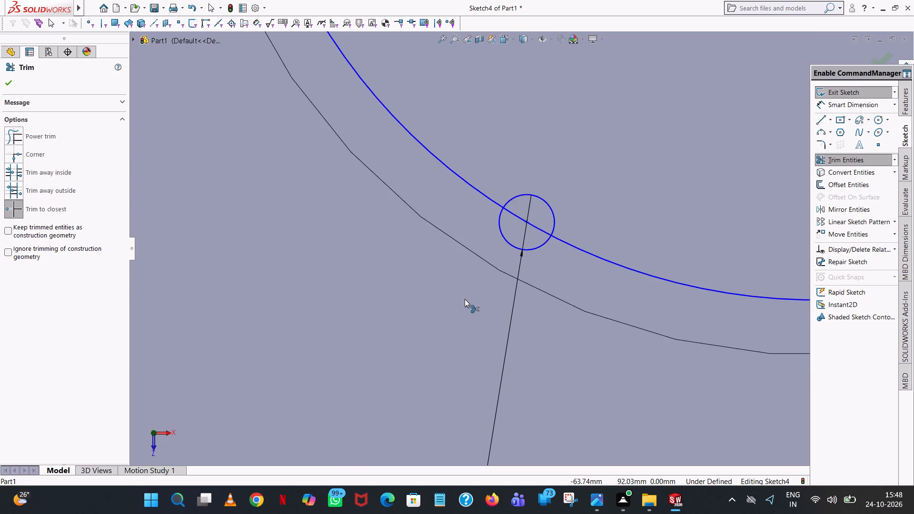
scroll(465, 299, "up", 16)
scroll(465, 297, "up", 7)
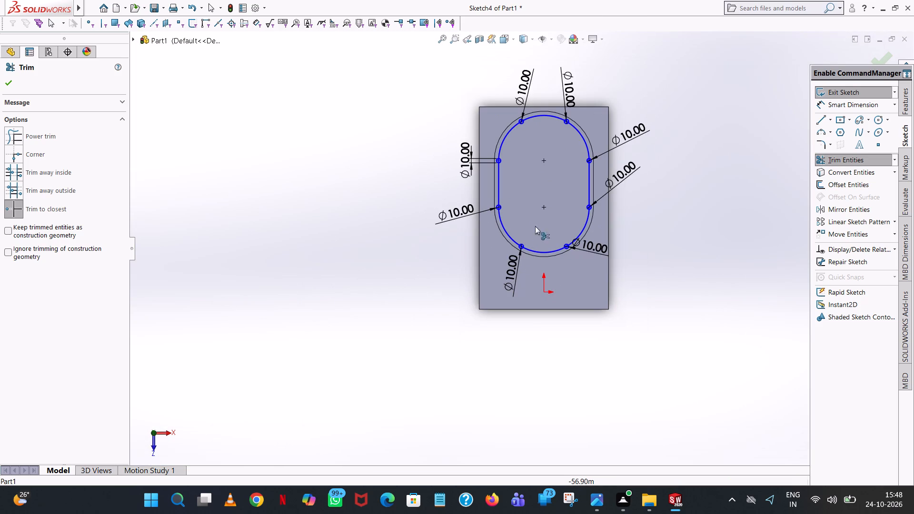
scroll(568, 170, "down", 1)
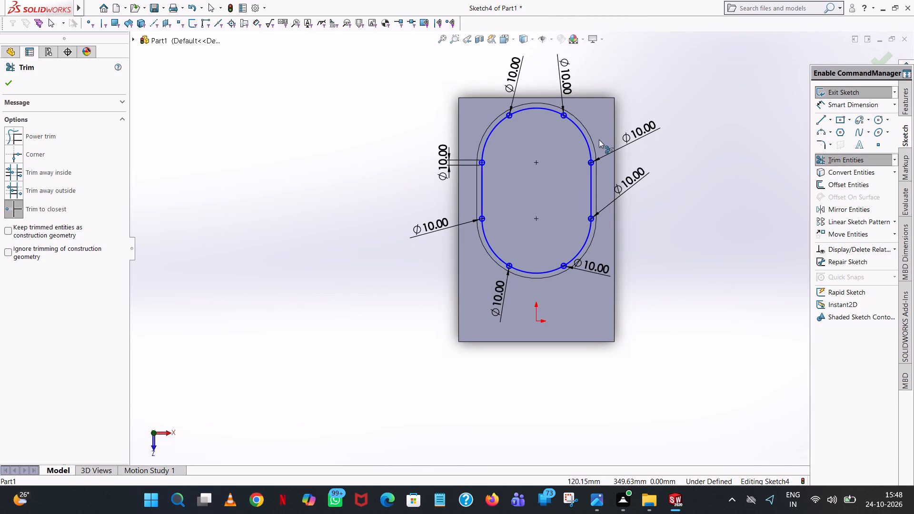
scroll(565, 140, "up", 1)
scroll(565, 140, "down", 2)
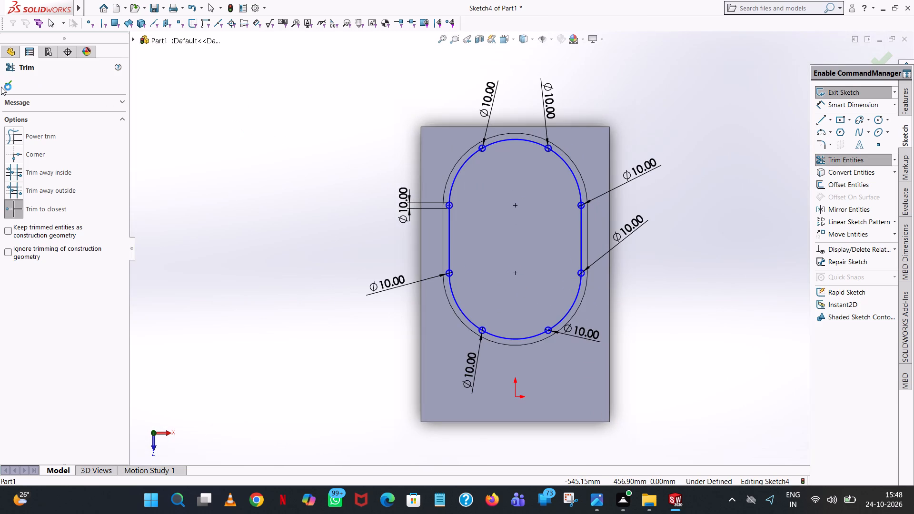
left_click(1, 87)
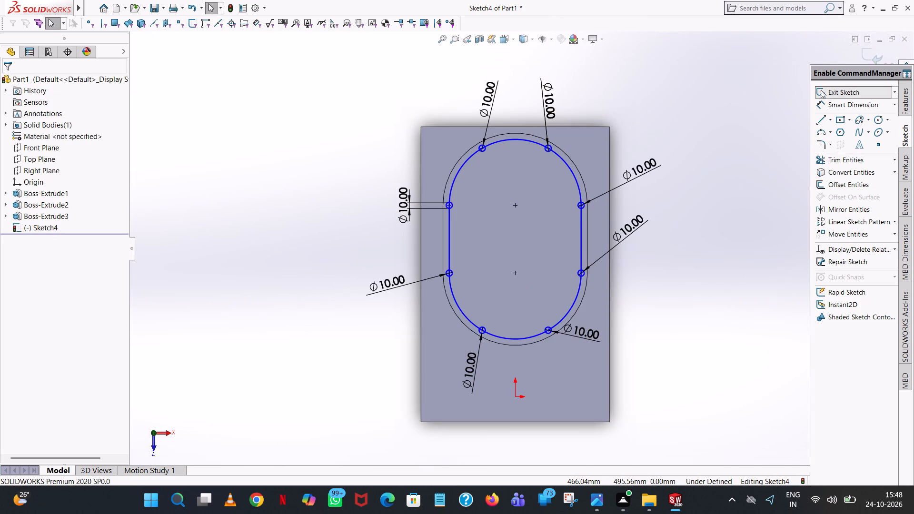
Add a 105 mm radius dimension to the slot's upper arc.
left_click(833, 100)
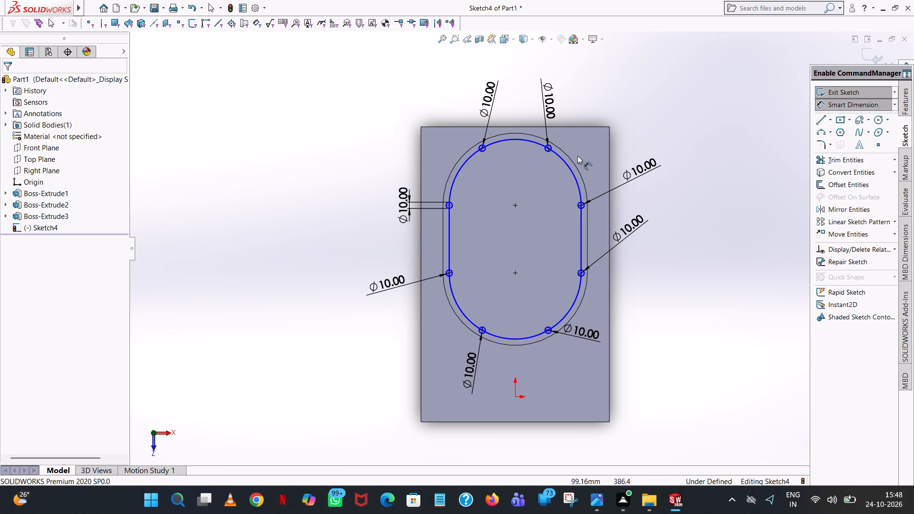
left_click(569, 168)
left_click(644, 87)
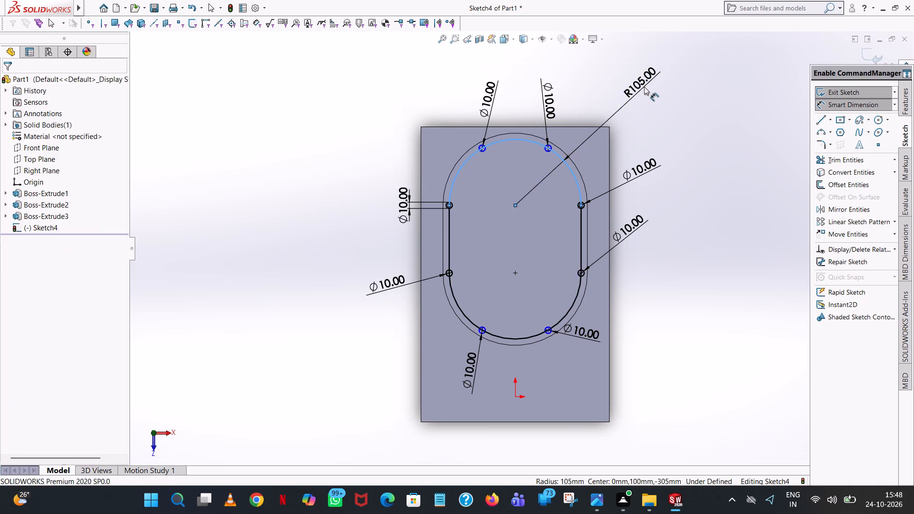
left_click(603, 76)
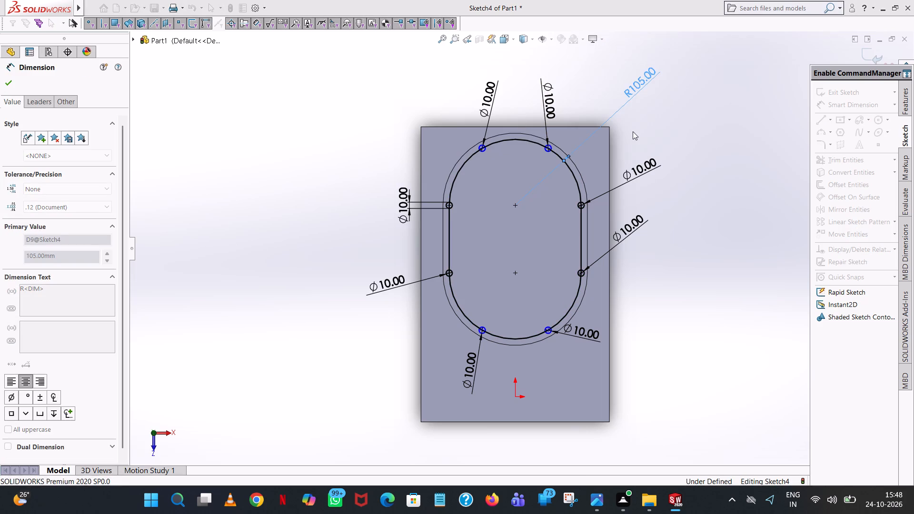
left_click(636, 133)
Add a 90.93 mm vertical dimension between the upper arc's centre and the centre of its right-hand circle.
scroll(560, 161, "down", 5)
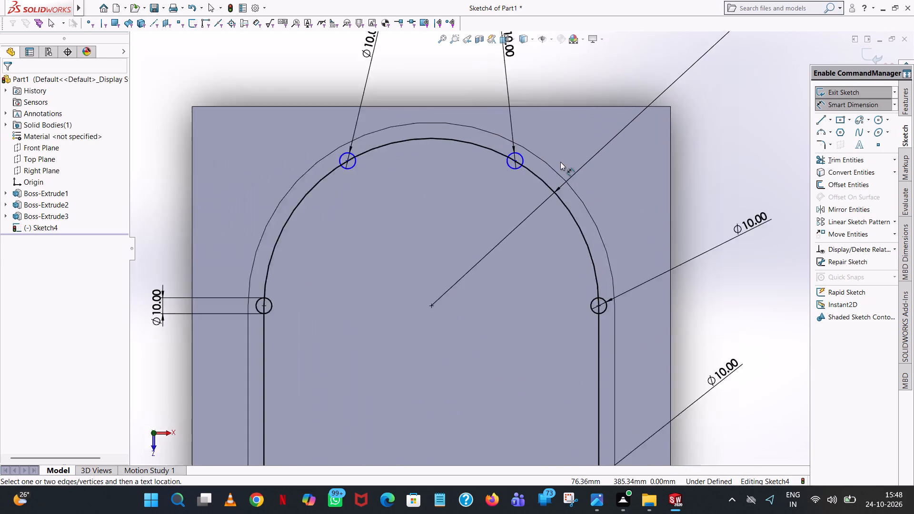
scroll(560, 162, "down", 2)
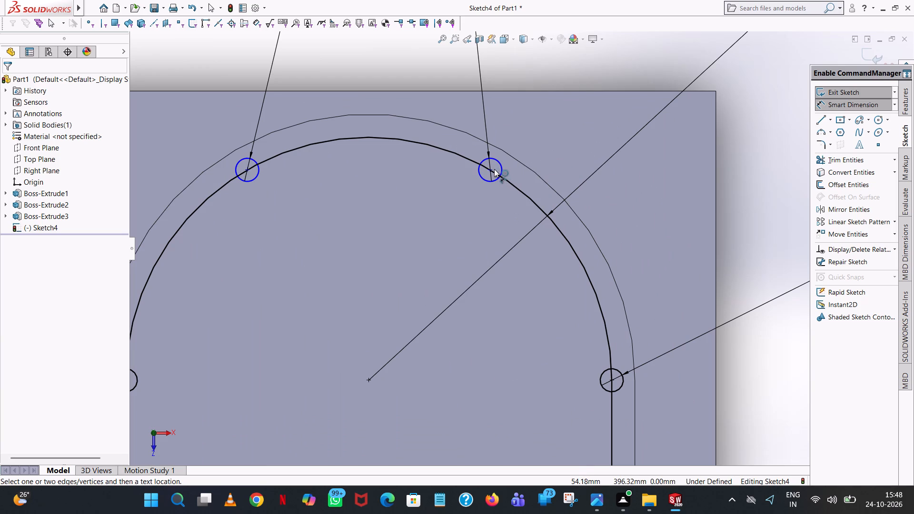
left_click(490, 168)
scroll(476, 298, "up", 8)
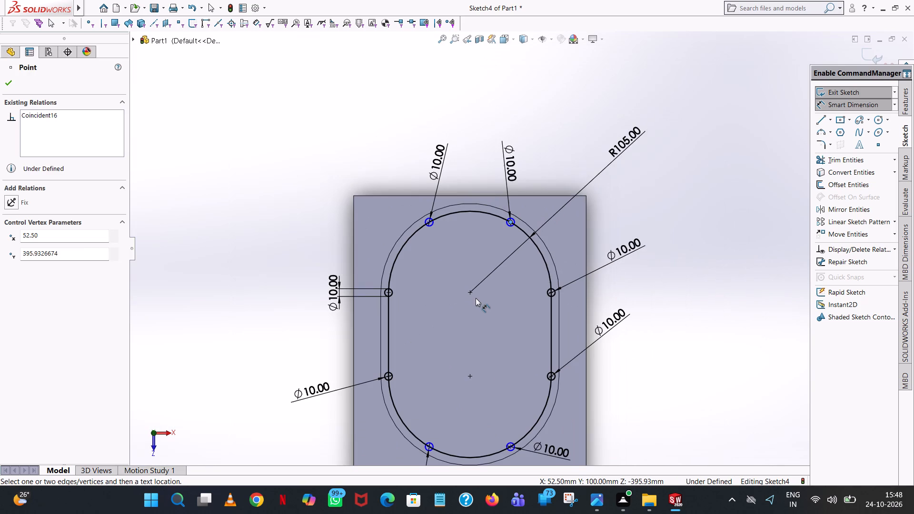
left_click(471, 292)
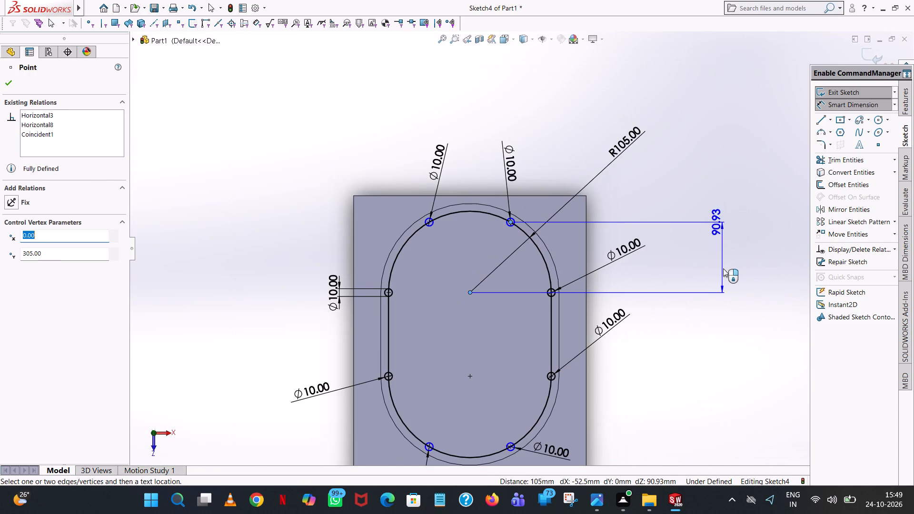
left_click(723, 268)
left_click(688, 251)
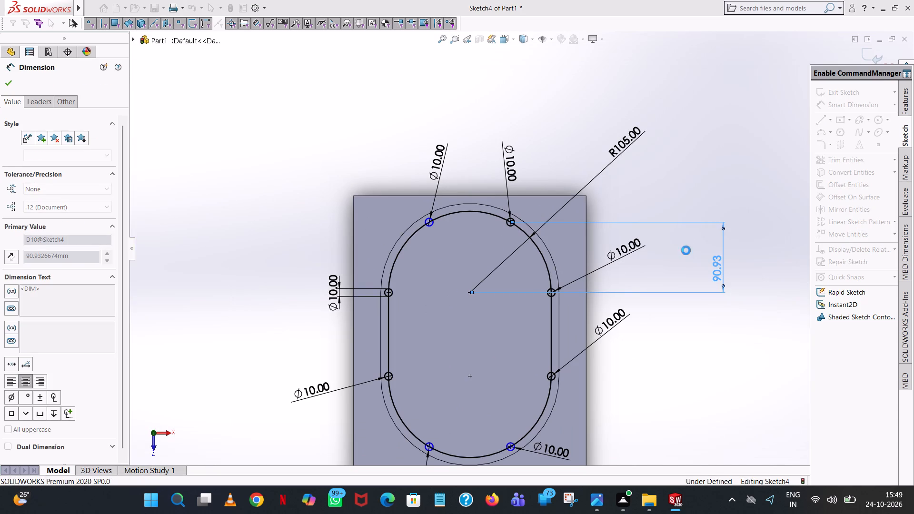
left_click(705, 154)
Add a 90.93 mm vertical dimension between the lower arc's centre and the centre of its right-hand circle.
scroll(517, 445, "down", 5)
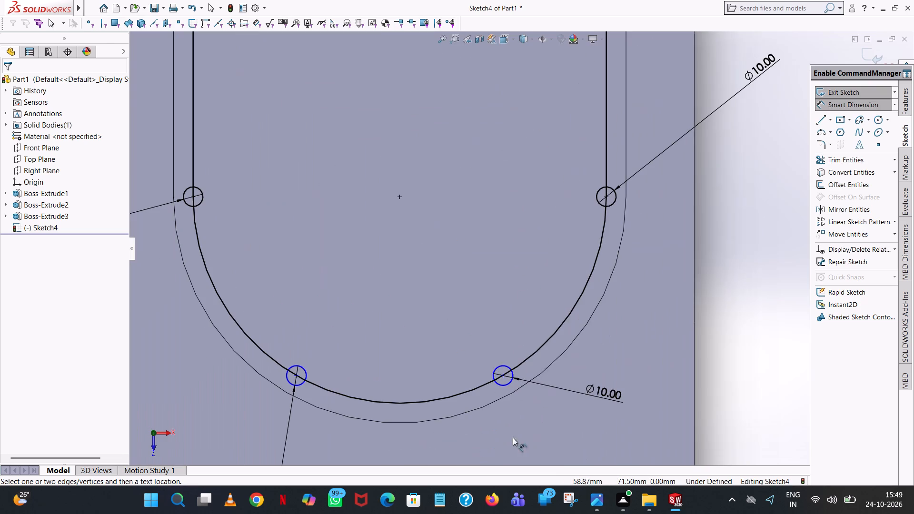
left_click(504, 375)
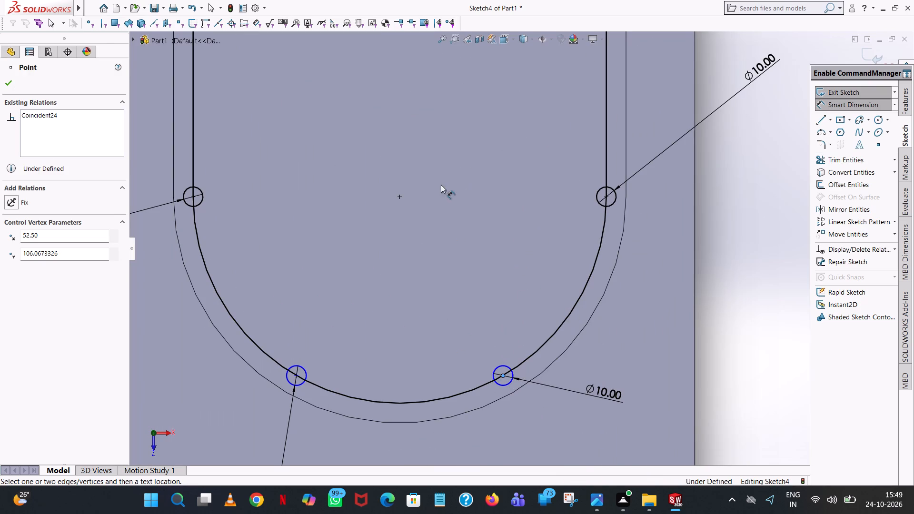
left_click(400, 198)
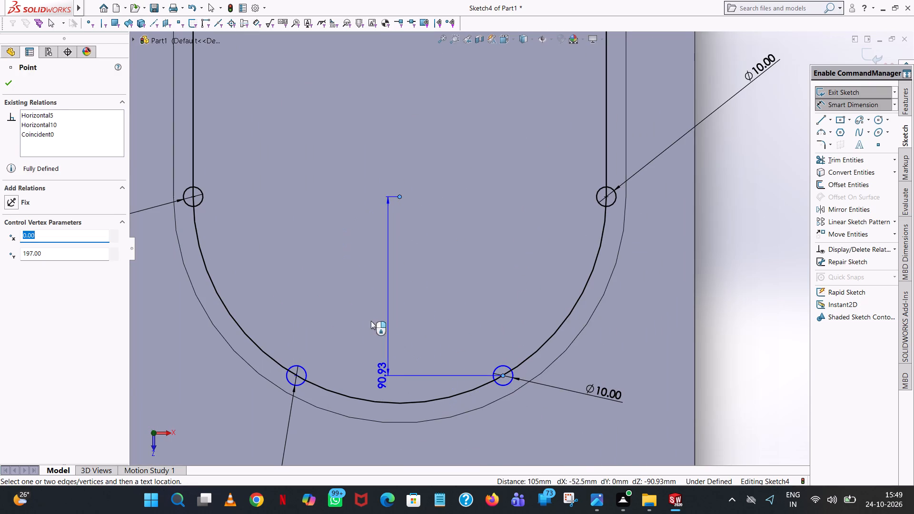
left_click(727, 238)
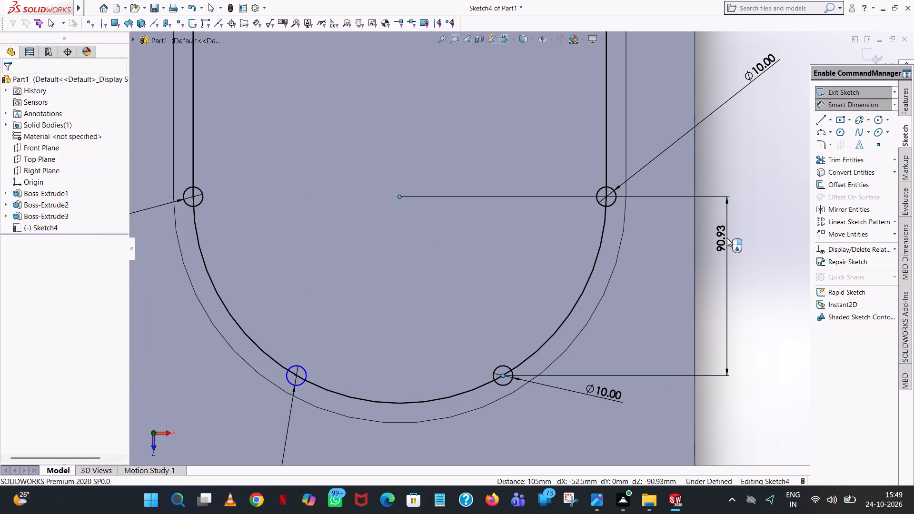
left_click(683, 220)
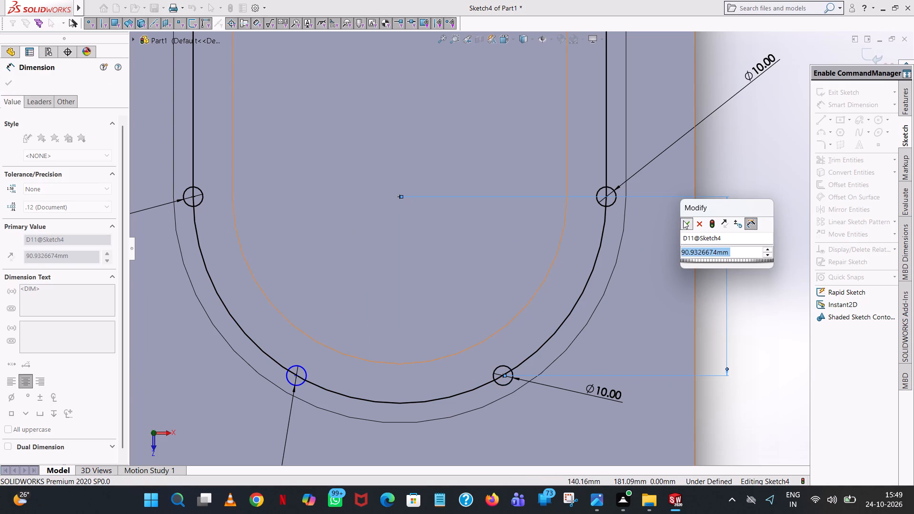
left_click(719, 171)
Add a 52.5 mm horizontal dimension between the lower arc's centre and the centre of its left-hand circle.
scroll(362, 260, "up", 5)
scroll(441, 319, "up", 1)
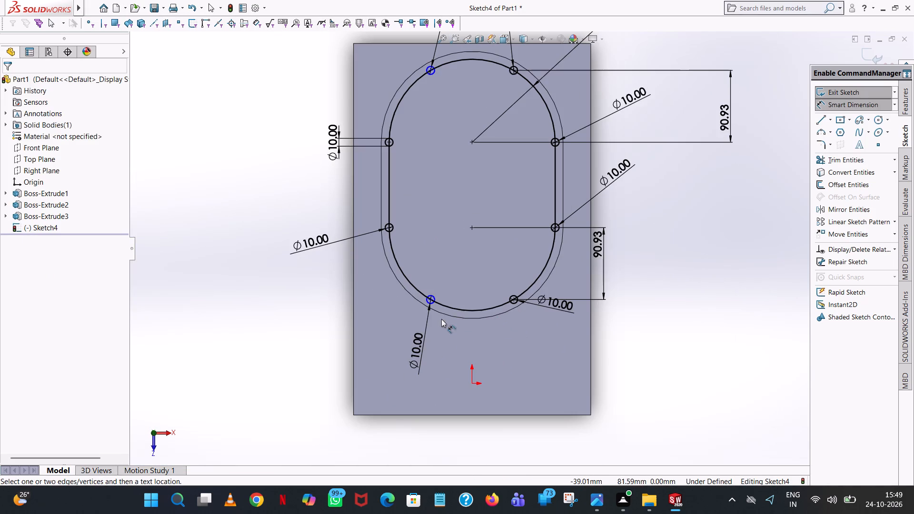
left_click(430, 301)
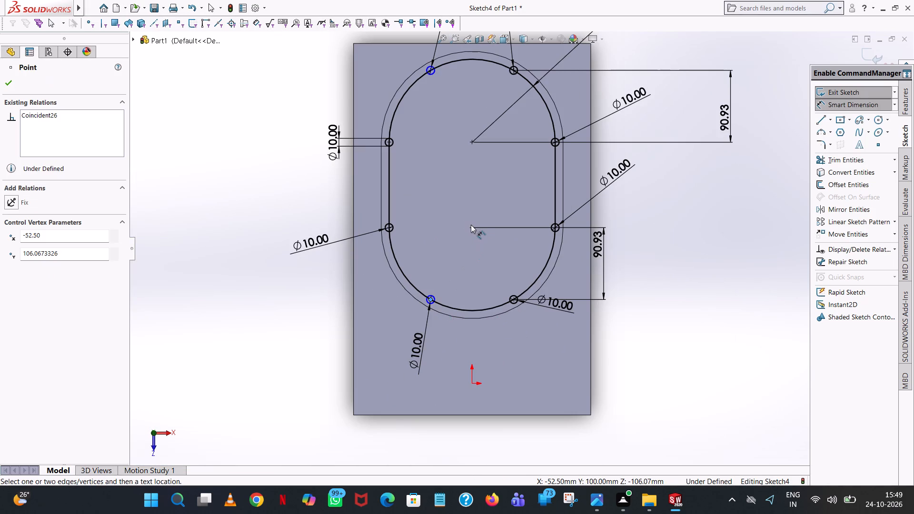
left_click(470, 227)
left_click(456, 428)
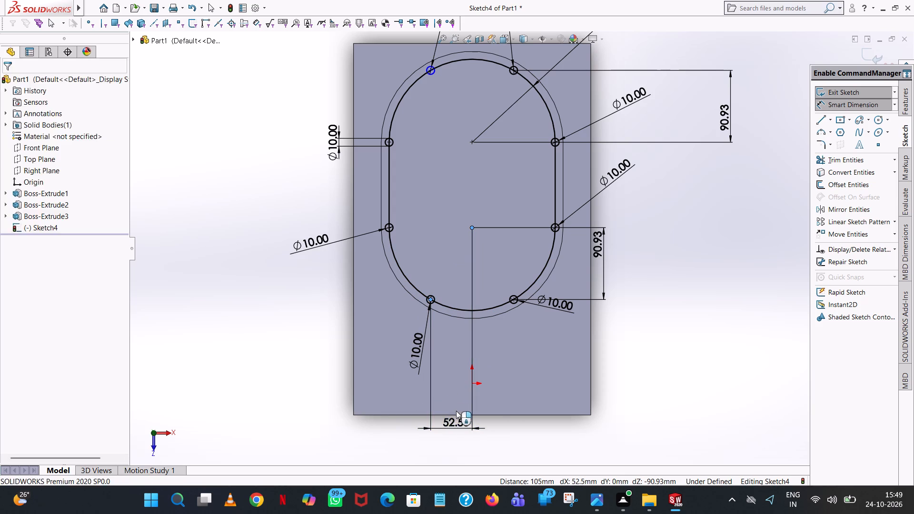
left_click(415, 413)
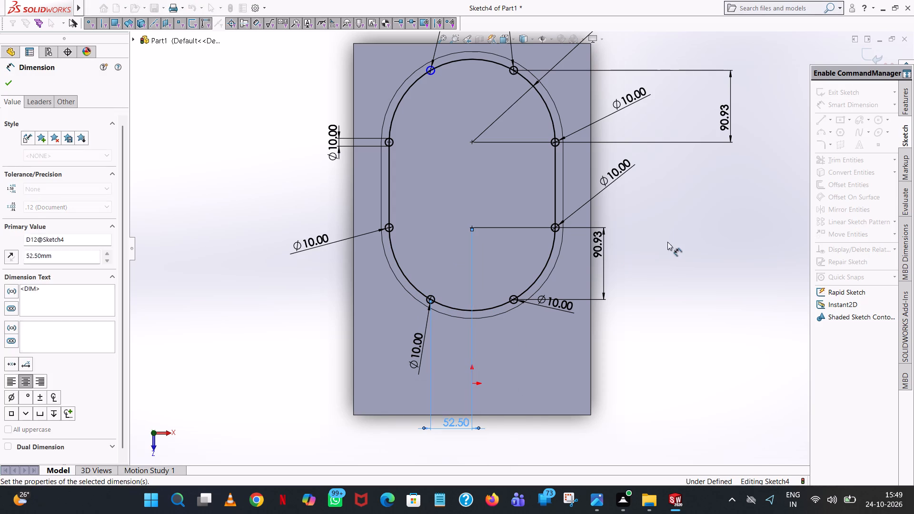
left_click(668, 242)
Add a 90.93 mm vertical dimension between the upper arc's centre and the centre of its left-hand circle.
scroll(428, 97, "up", 3)
scroll(499, 156, "down", 8)
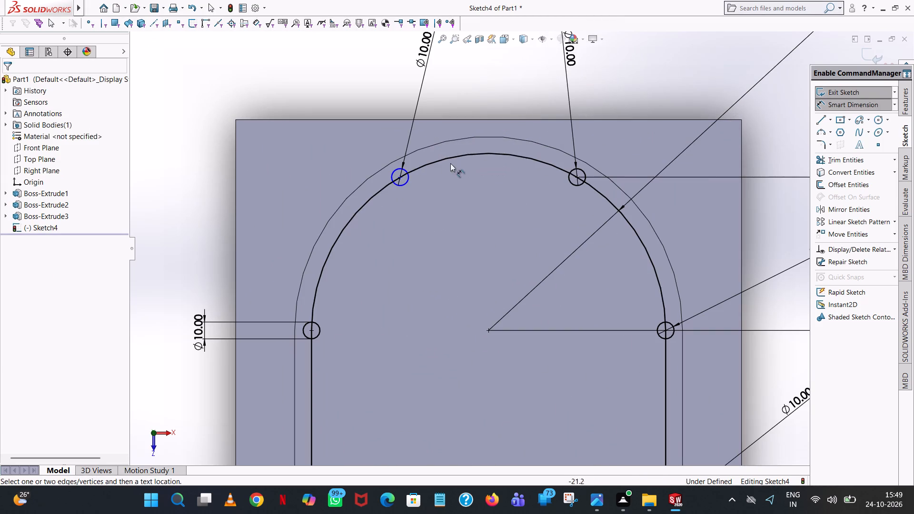
left_click(400, 176)
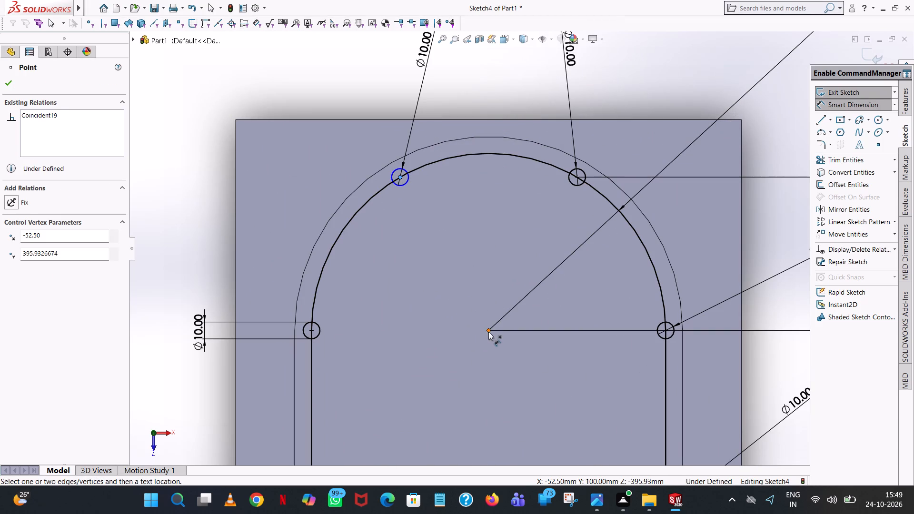
left_click(488, 332)
left_click(200, 267)
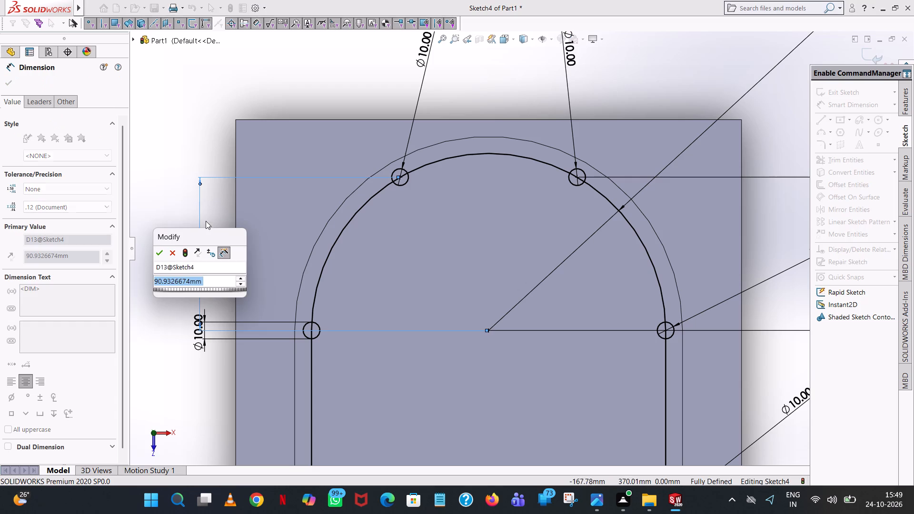
left_click(158, 254)
left_click(179, 148)
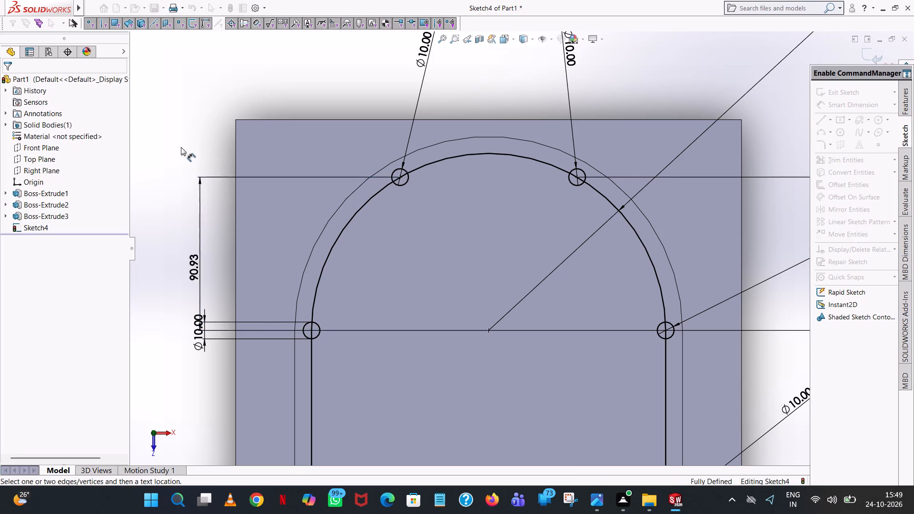
scroll(599, 231, "up", 6)
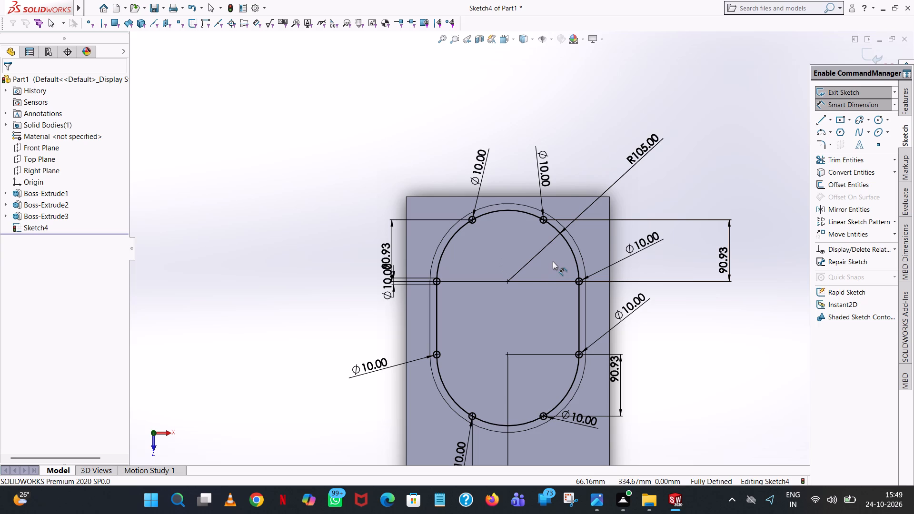
middle_click_drag(553, 260, 578, 26)
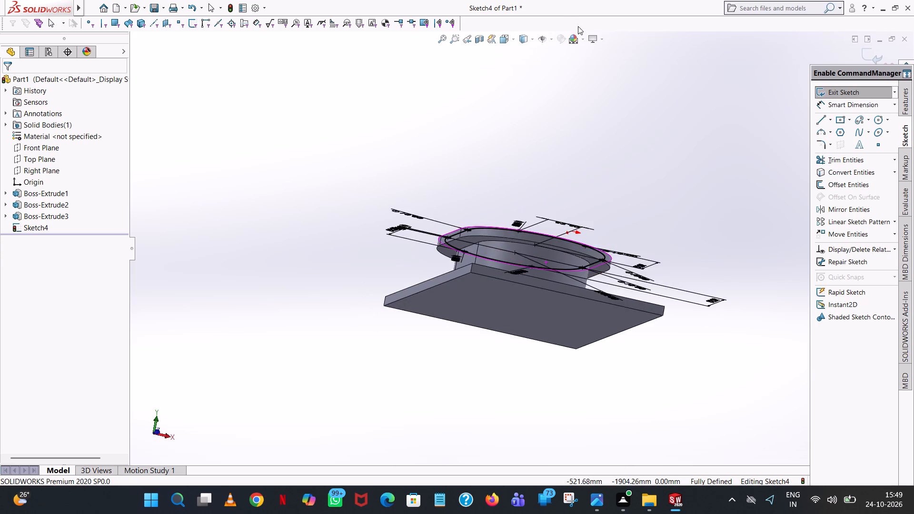
middle_click_drag(578, 26, 565, 82)
middle_click_drag(437, 188, 437, 195)
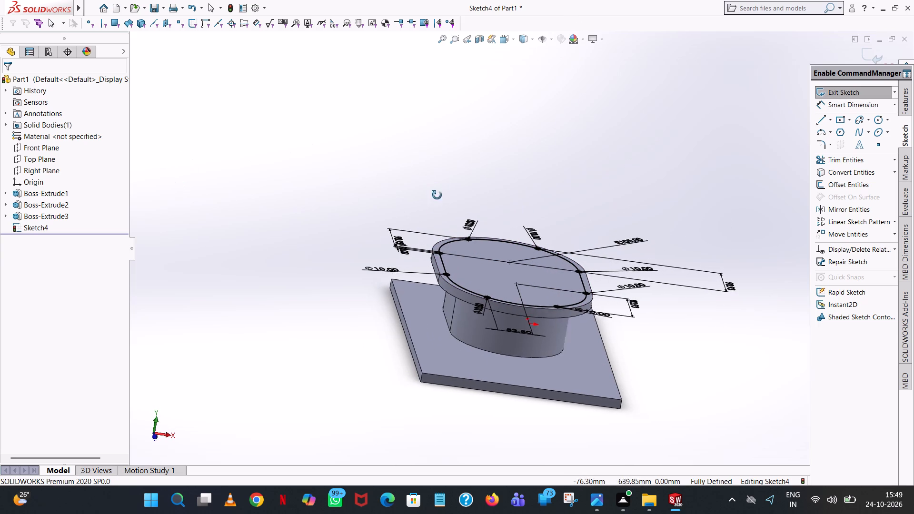
middle_click_drag(437, 195, 421, 267)
left_click(833, 102)
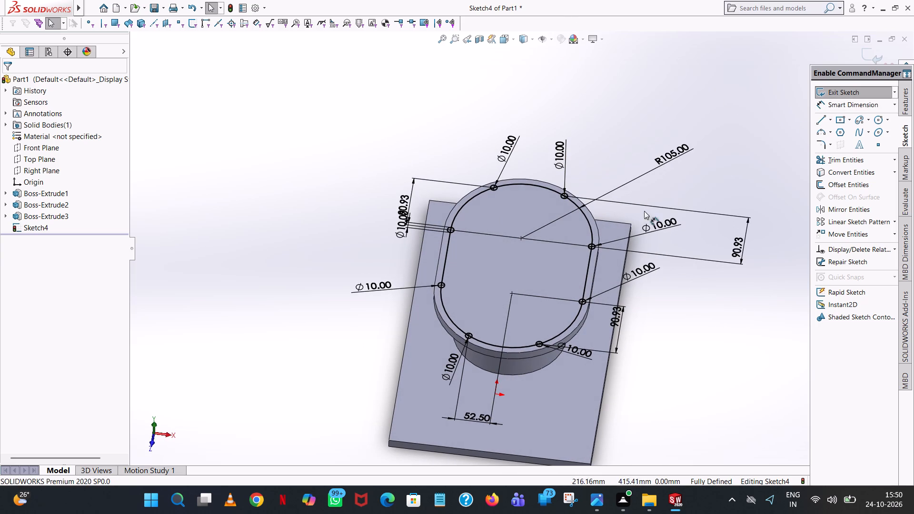
Convert the slot's upper arc and its left-hand straight line to construction geometry.
left_click(517, 184)
right_click(517, 184)
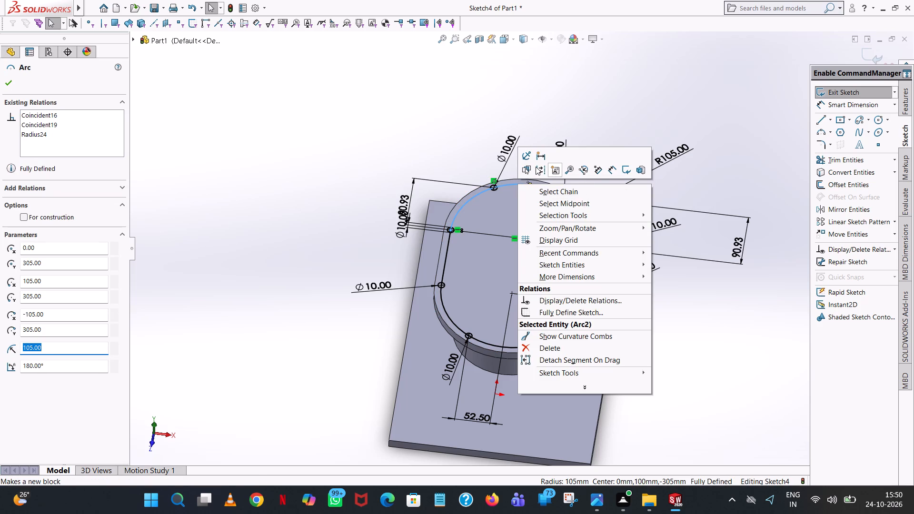
left_click(539, 170)
scroll(519, 234, "down", 4)
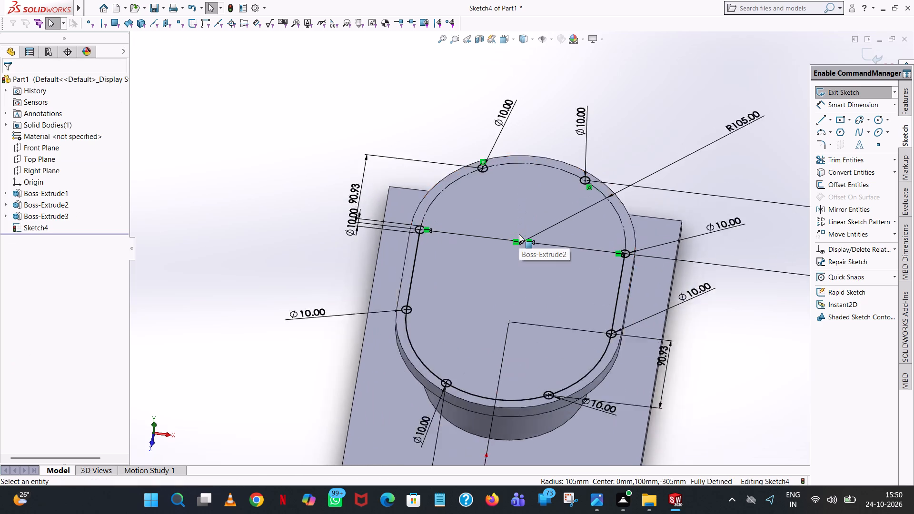
scroll(519, 234, "down", 3)
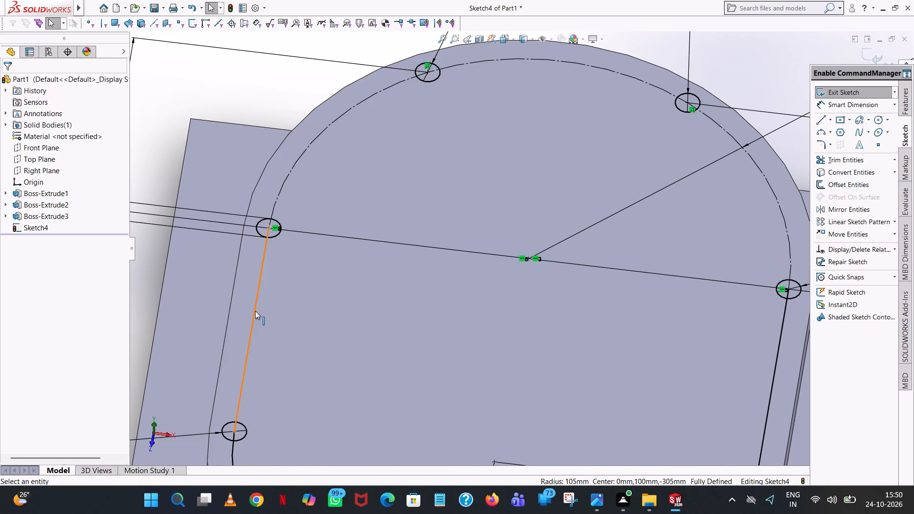
left_click(255, 311)
right_click(255, 311)
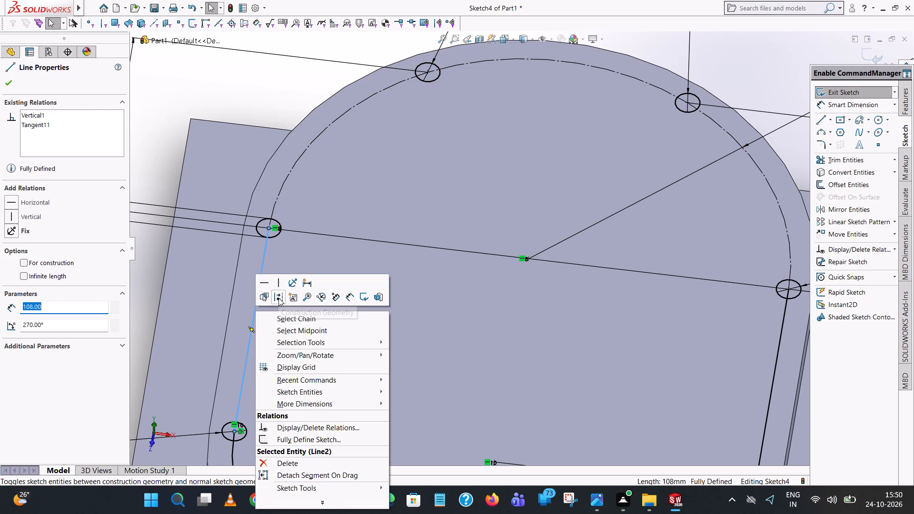
left_click(278, 298)
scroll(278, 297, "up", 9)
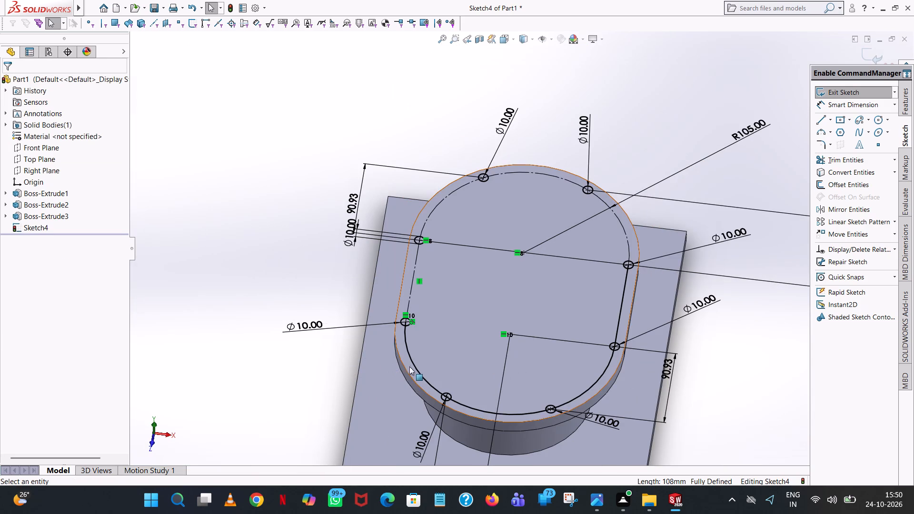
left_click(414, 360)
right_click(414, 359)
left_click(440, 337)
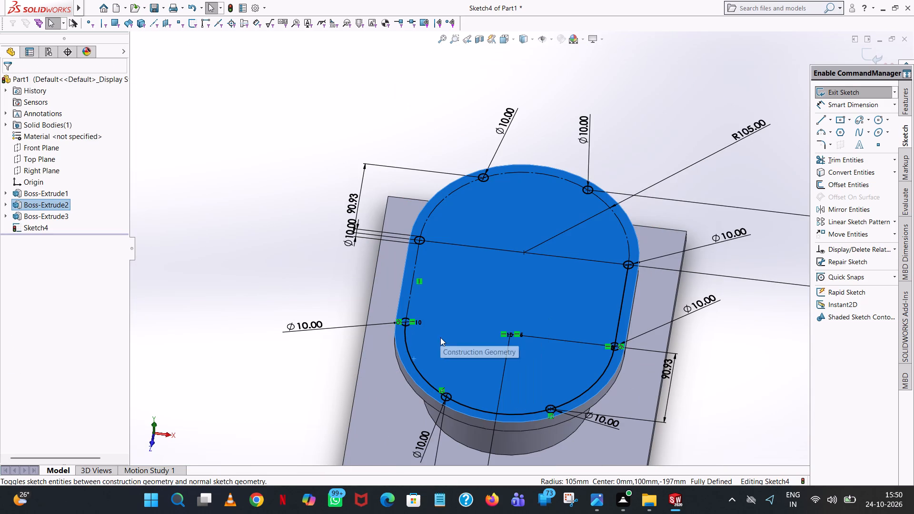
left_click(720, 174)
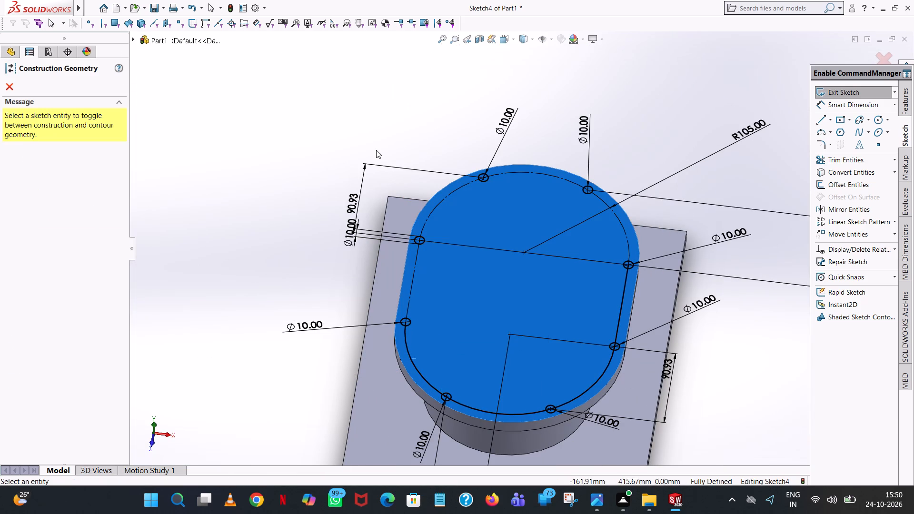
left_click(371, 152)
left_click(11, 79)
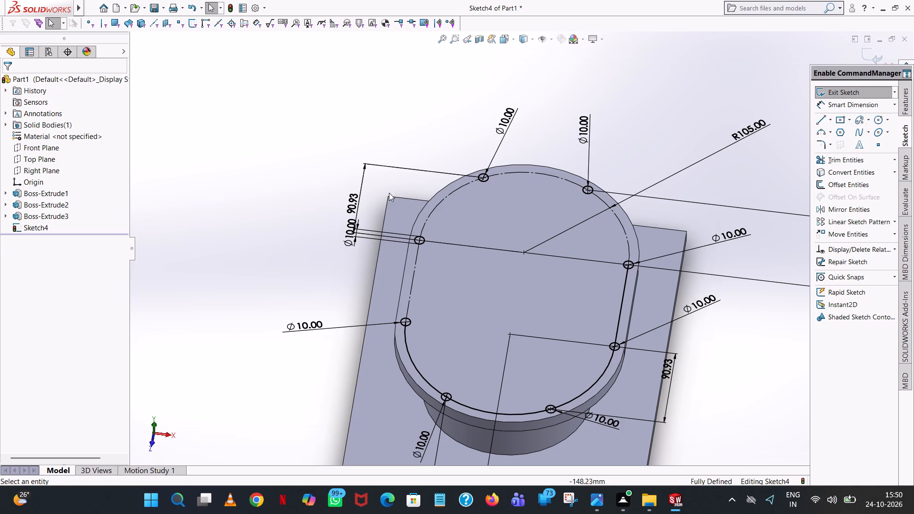
Convert the slot's lower arc and its right-hand straight line to construction geometry.
left_click(415, 364)
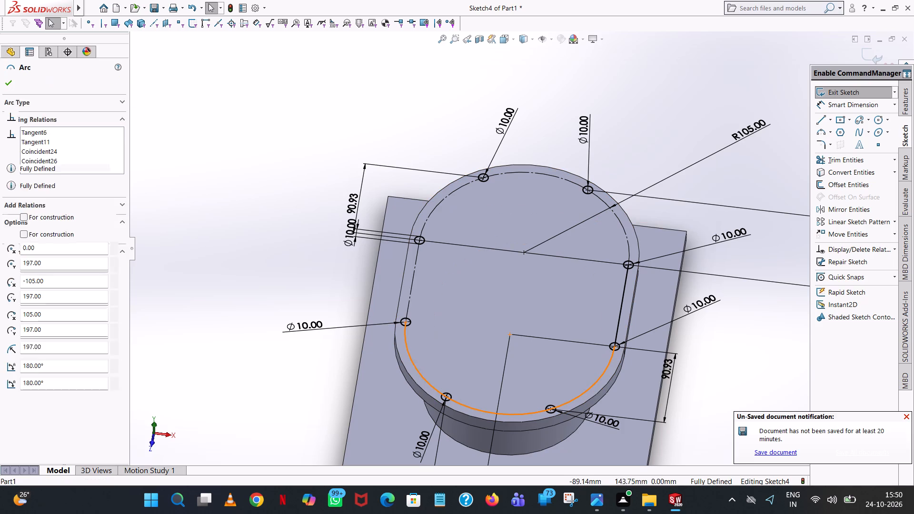
left_click(455, 337)
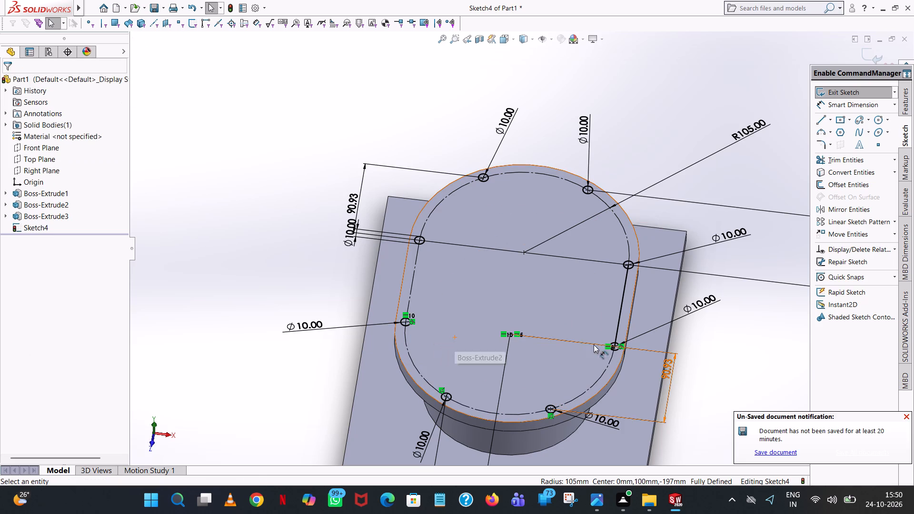
left_click(622, 306)
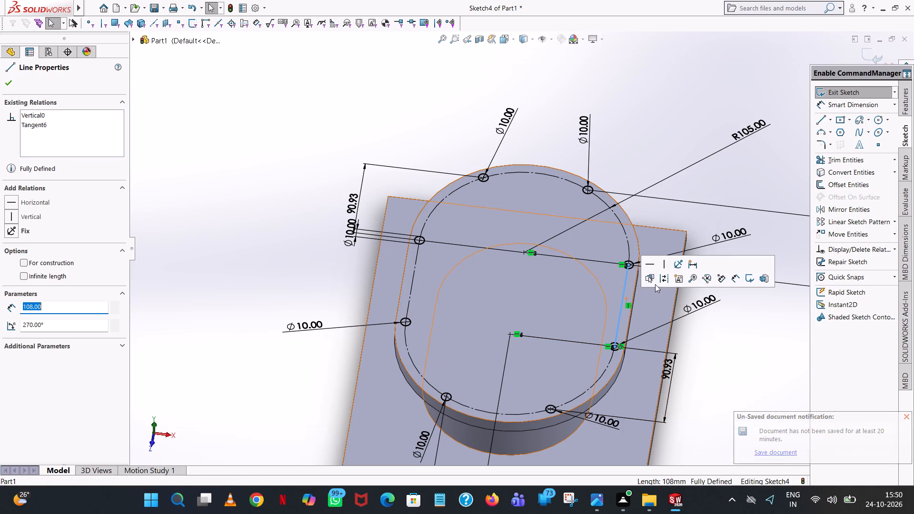
left_click(665, 281)
Cut-extrude the eight 10 mm circles down through the flange with a blind depth of 37 mm.
scroll(620, 283, "down", 4)
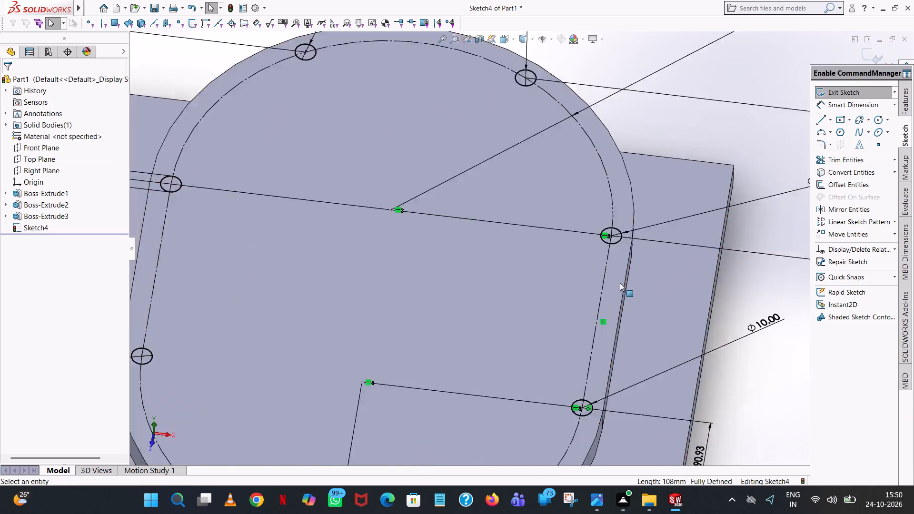
scroll(620, 283, "down", 2)
scroll(620, 283, "up", 8)
scroll(470, 256, "up", 3)
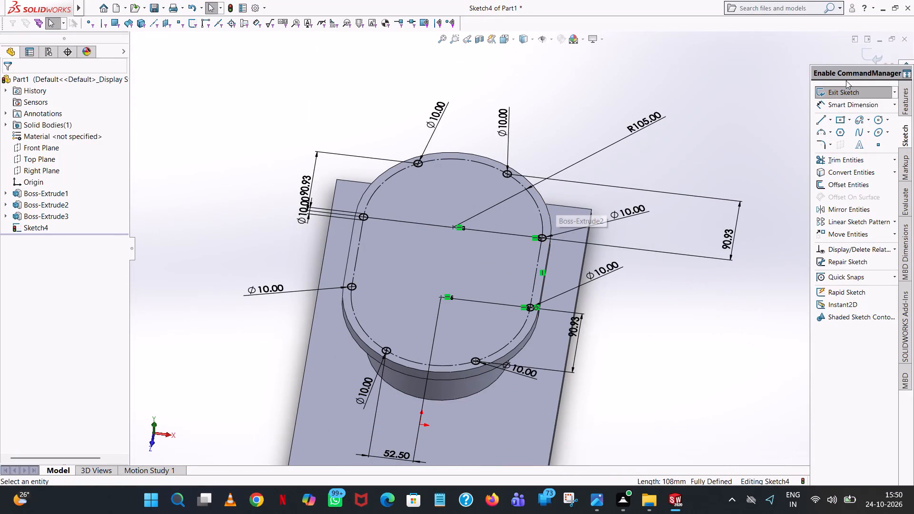
left_click(903, 88)
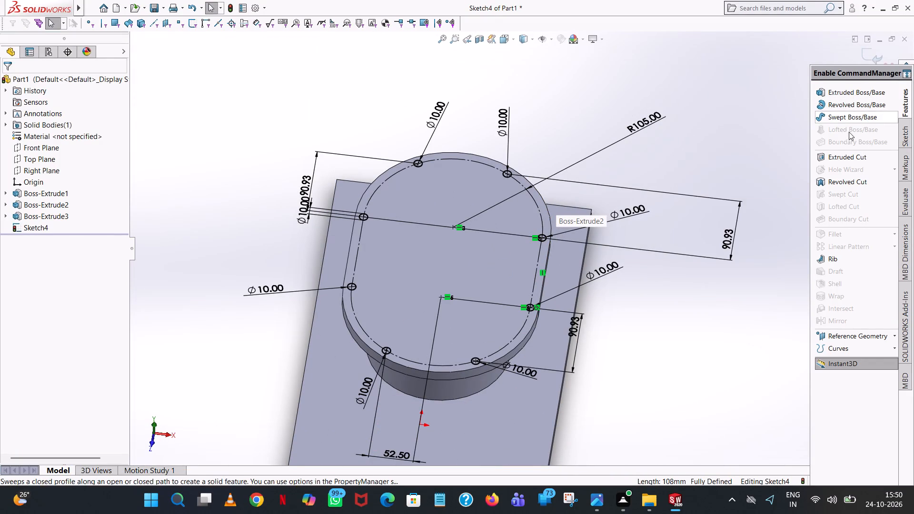
left_click(835, 159)
middle_click_drag(704, 260, 689, 139)
scroll(689, 139, "up", 1)
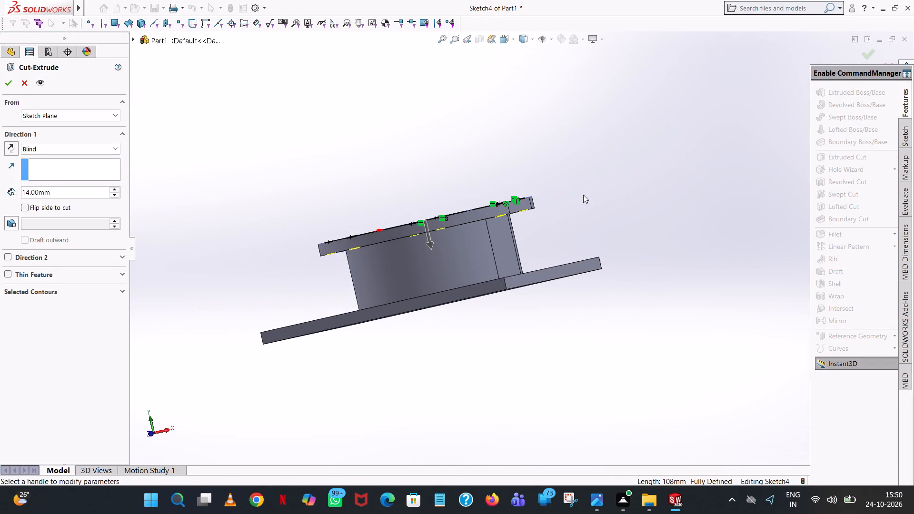
left_click_drag(445, 245, 445, 249)
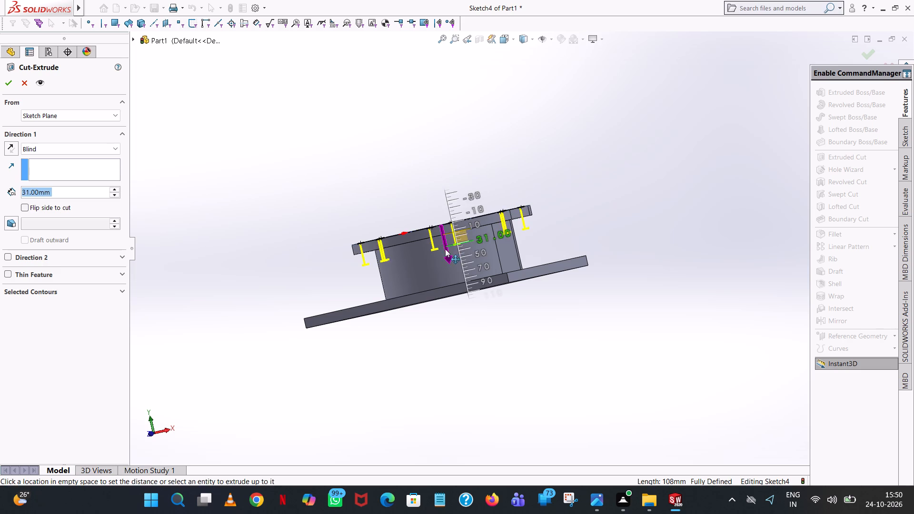
left_click_drag(445, 249, 446, 251)
scroll(506, 244, "down", 9)
scroll(552, 238, "down", 4)
middle_click_drag(552, 236, 546, 200)
middle_click_drag(560, 185, 547, 215)
scroll(547, 215, "up", 8)
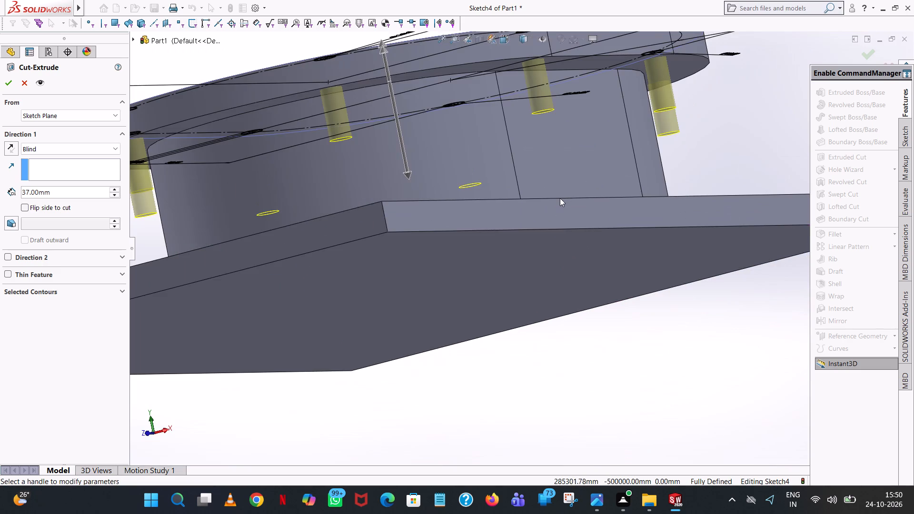
scroll(560, 198, "up", 5)
middle_click_drag(610, 212, 601, 182)
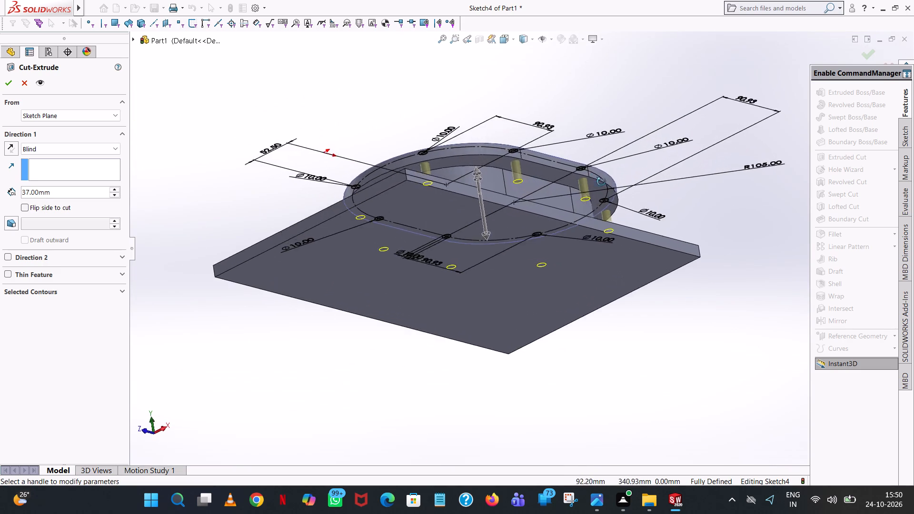
middle_click_drag(601, 182, 776, 198)
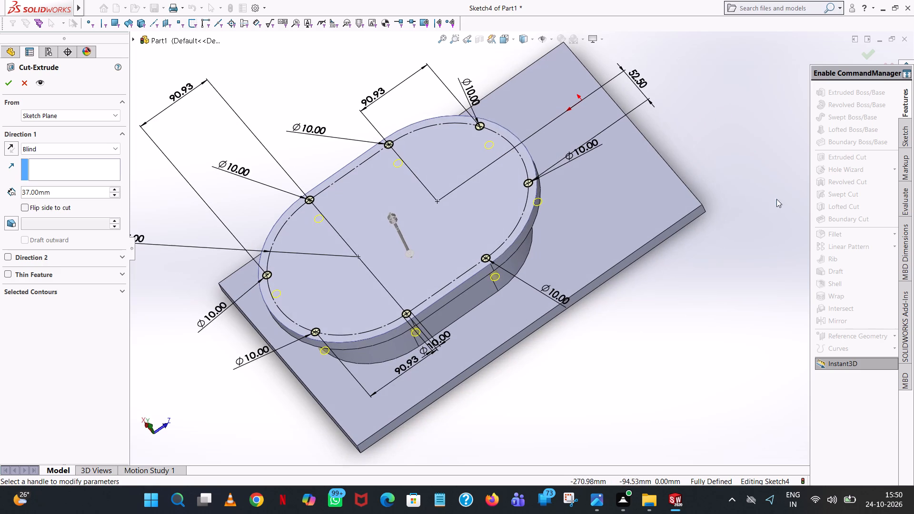
left_click(5, 79)
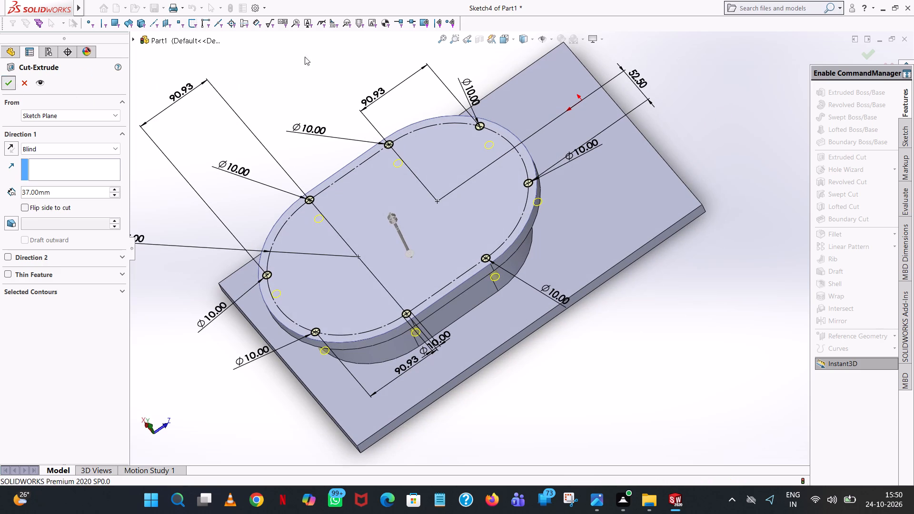
left_click(330, 70)
Examine the housing base and the flange's bolt holes from above, the sides and at an angle.
middle_click_drag(334, 80, 347, 188)
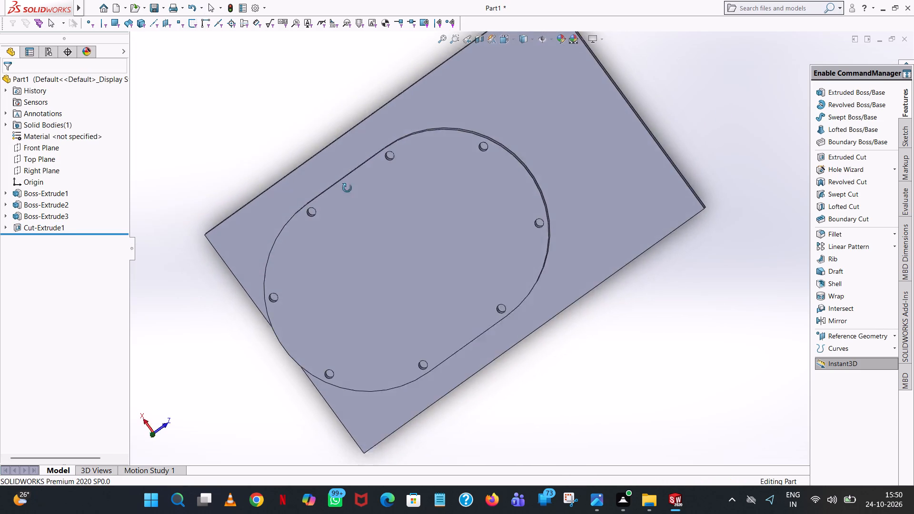
middle_click_drag(347, 188, 354, 195)
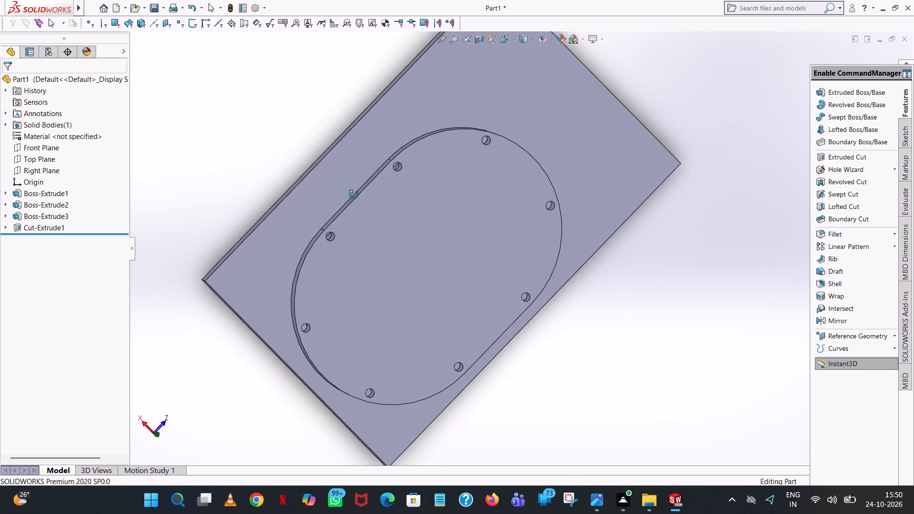
middle_click_drag(354, 195, 432, 149)
scroll(342, 183, "up", 1)
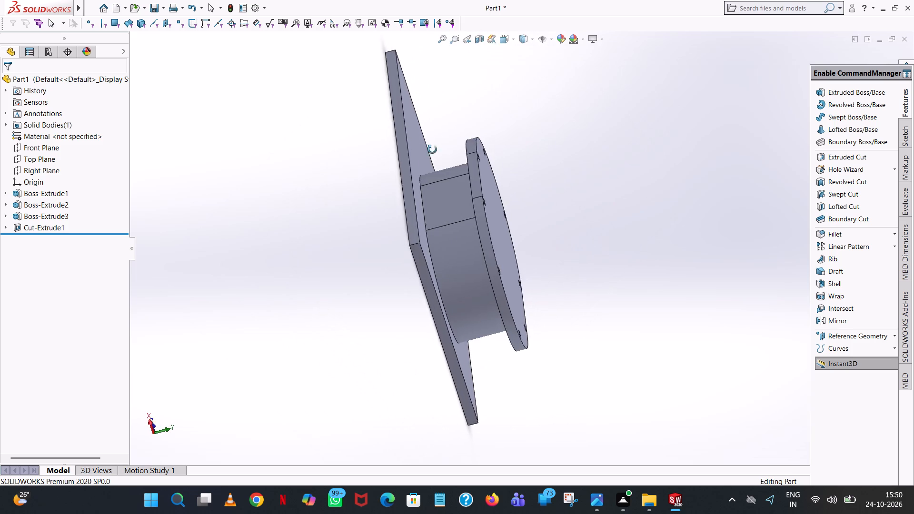
middle_click_drag(432, 149, 397, 72)
scroll(427, 165, "up", 1)
scroll(397, 72, "up", 1)
middle_click_drag(338, 111, 299, 120)
scroll(338, 111, "up", 1)
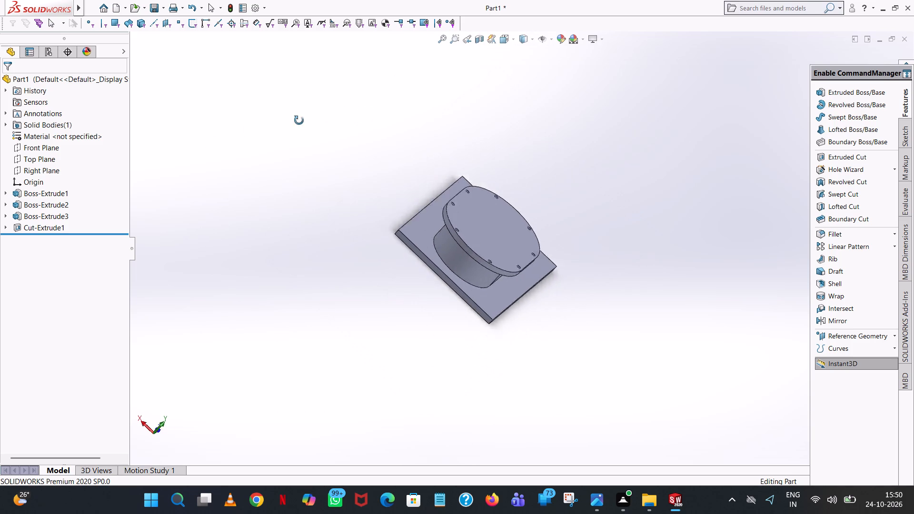
middle_click_drag(299, 120, 364, 116)
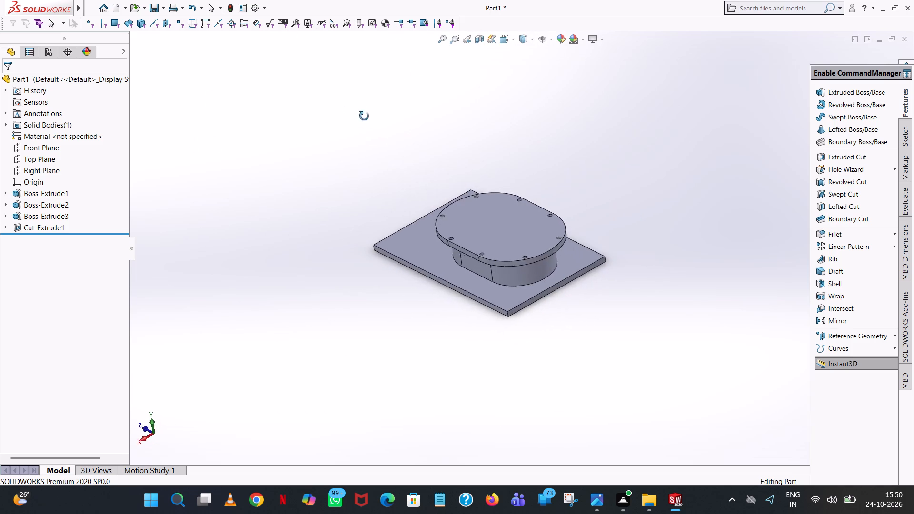
middle_click_drag(364, 116, 376, 174)
middle_click_drag(601, 328, 611, 195)
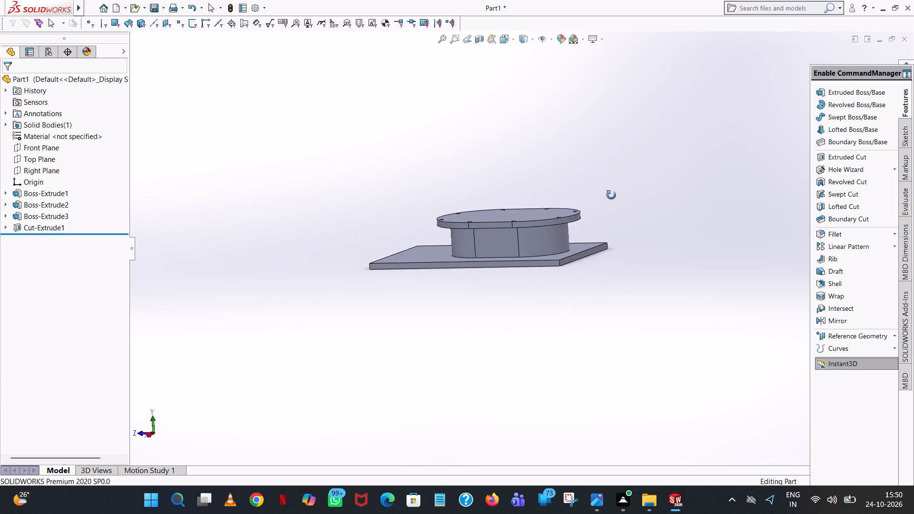
middle_click_drag(611, 195, 542, 378)
scroll(610, 195, "up", 1)
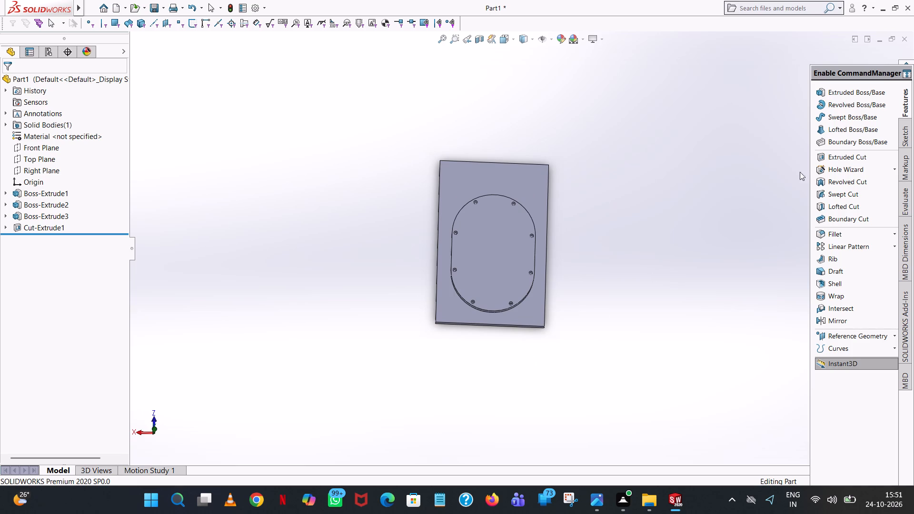
Start a cut sketch on the flange's top face and draw a circle of 84 mm radius centred on the flange's upper arc.
left_click(853, 158)
left_click(509, 235)
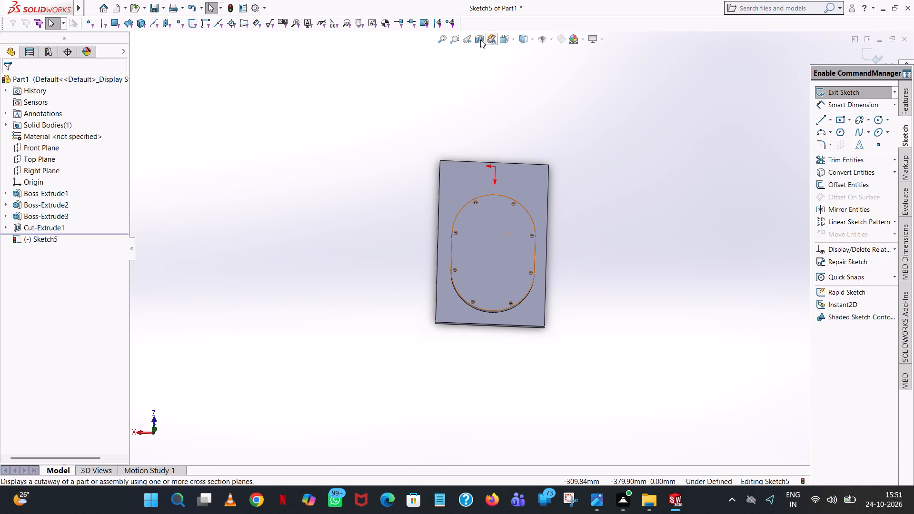
left_click(512, 36)
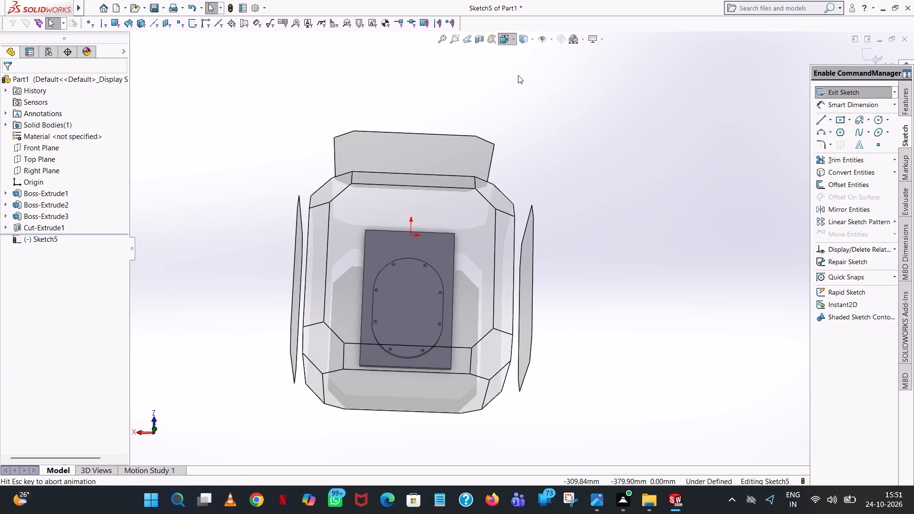
left_click(561, 95)
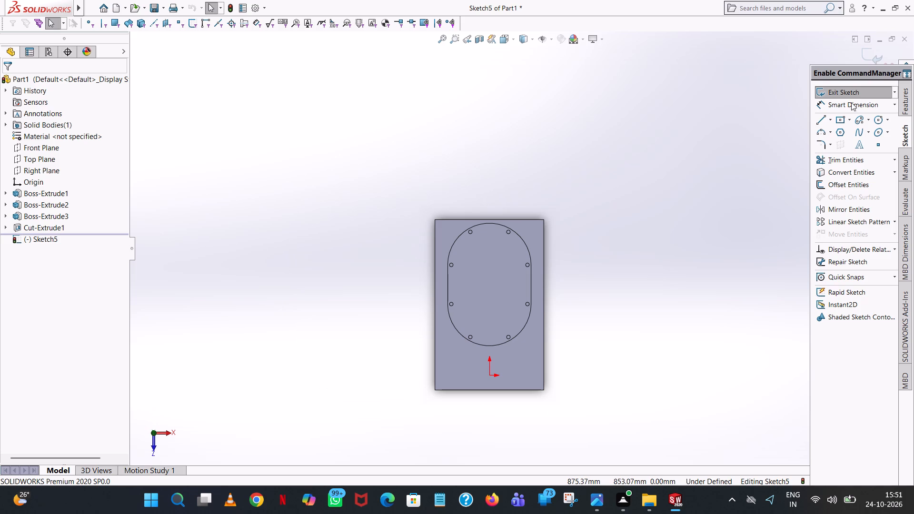
left_click(878, 119)
scroll(544, 229, "down", 5)
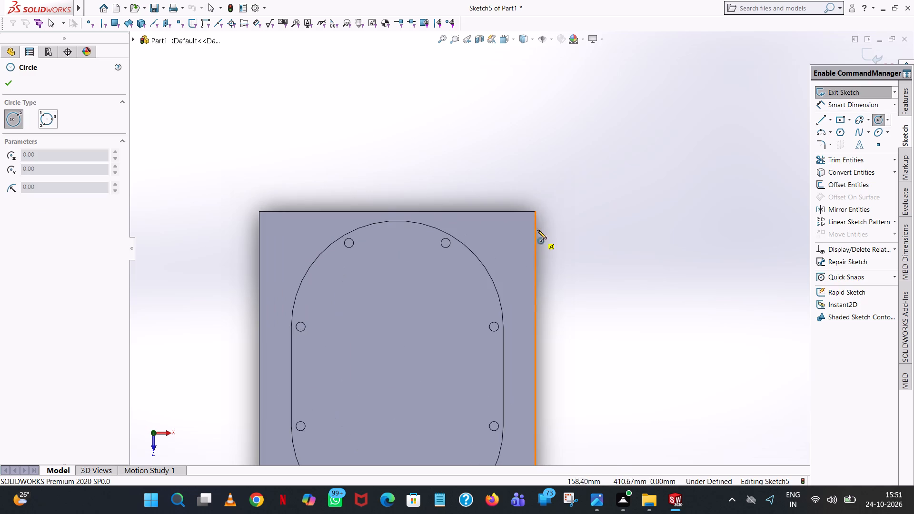
scroll(390, 227, "up", 3)
scroll(432, 243, "down", 4)
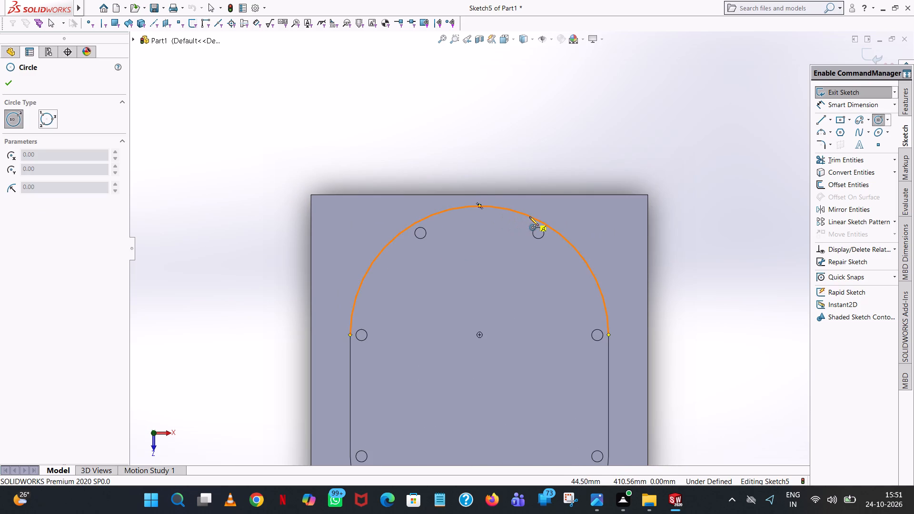
left_click(479, 334)
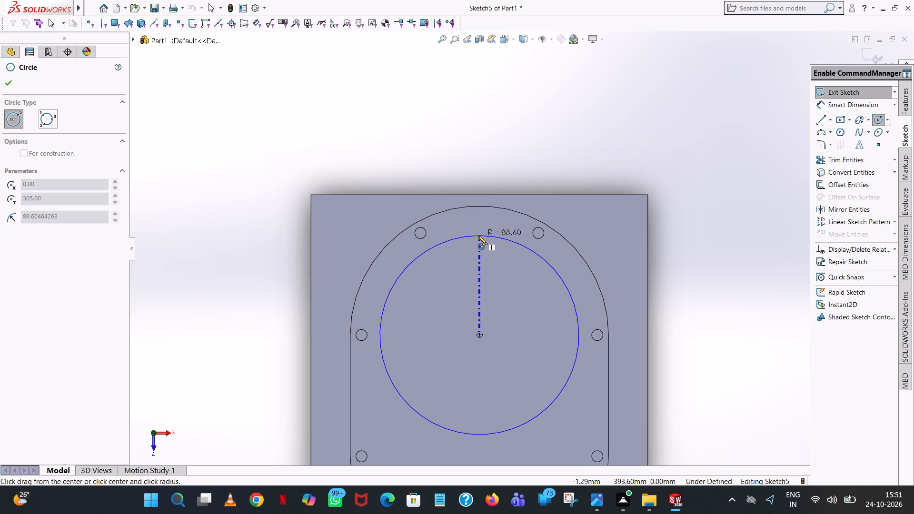
left_click(478, 236)
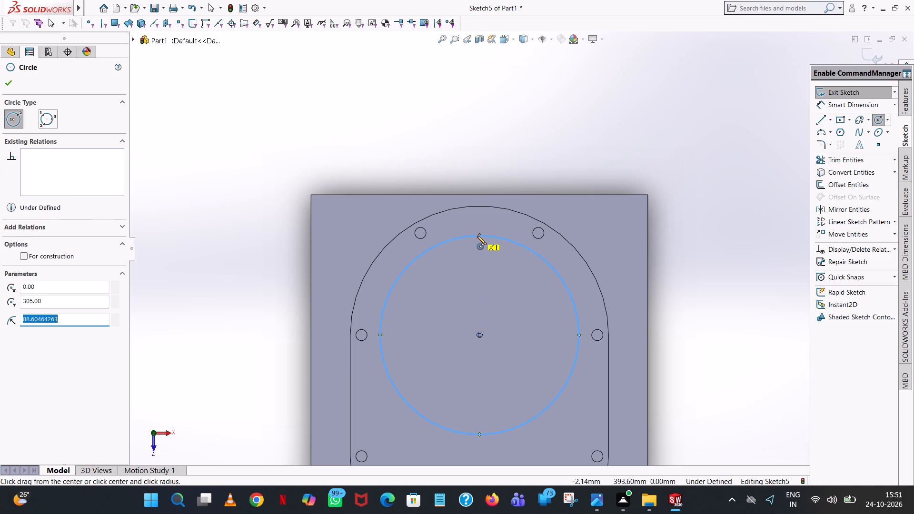
type("84")
key("Return")
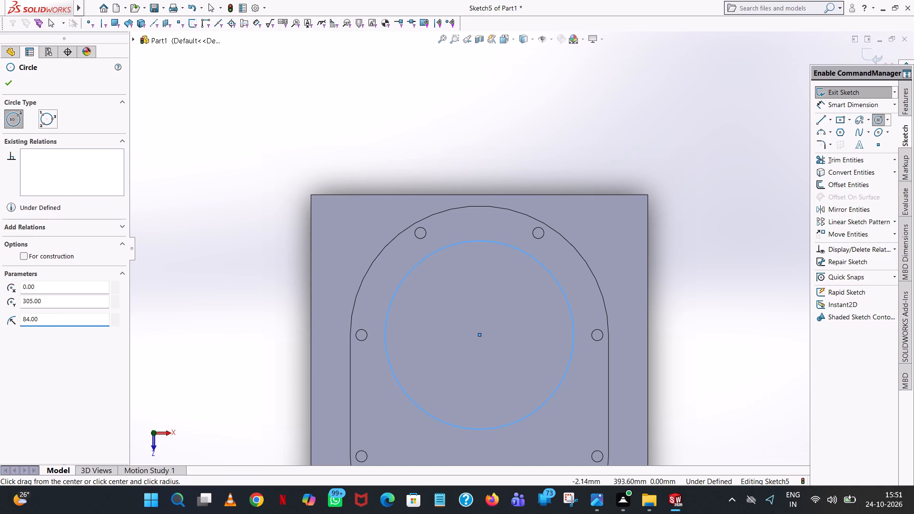
Sketch a second circle of 84 mm radius centred on the flange's lower arc.
scroll(520, 334, "up", 6)
scroll(520, 334, "down", 5)
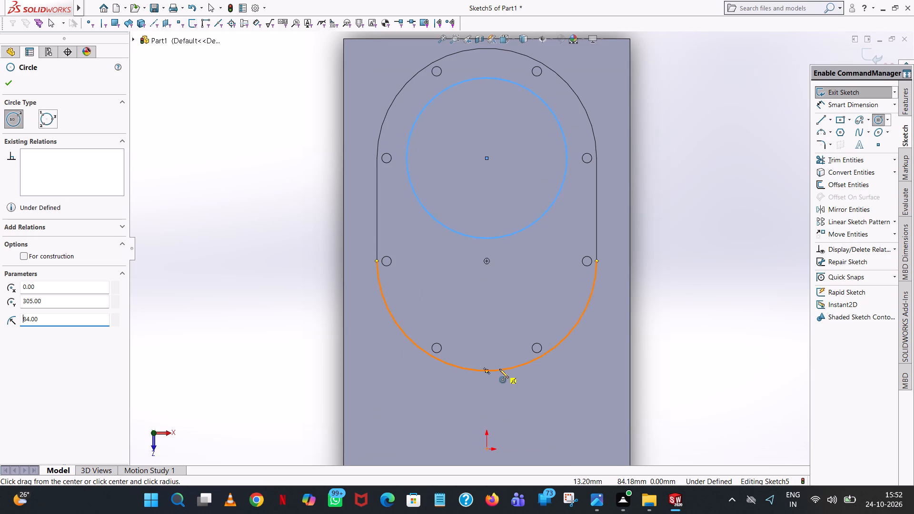
left_click(487, 260)
left_click(558, 318)
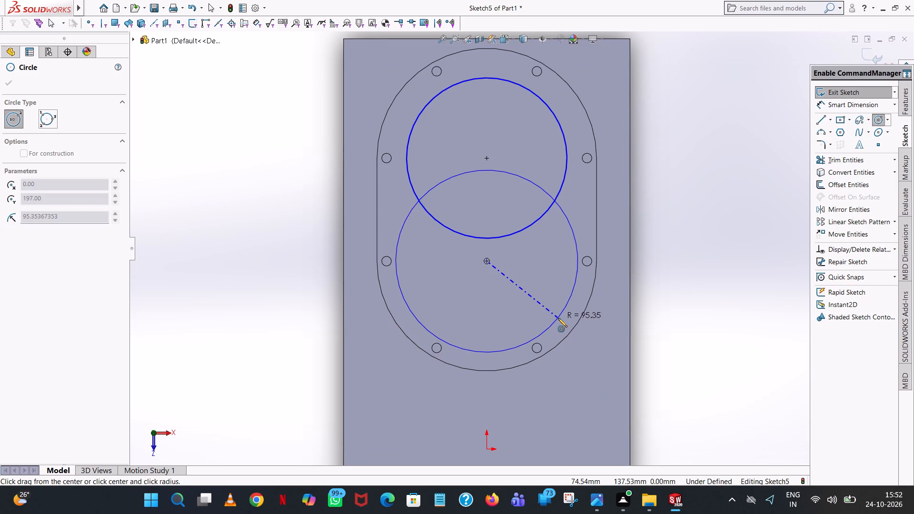
type("84")
key("Return")
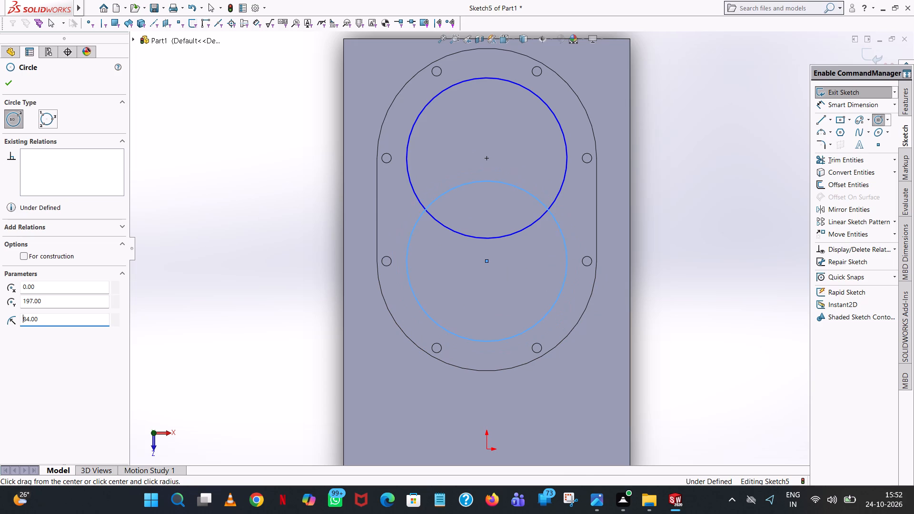
left_click(12, 81)
Connect the two circles with a vertical tangent line, 108 mm long, on each side.
left_click(824, 120)
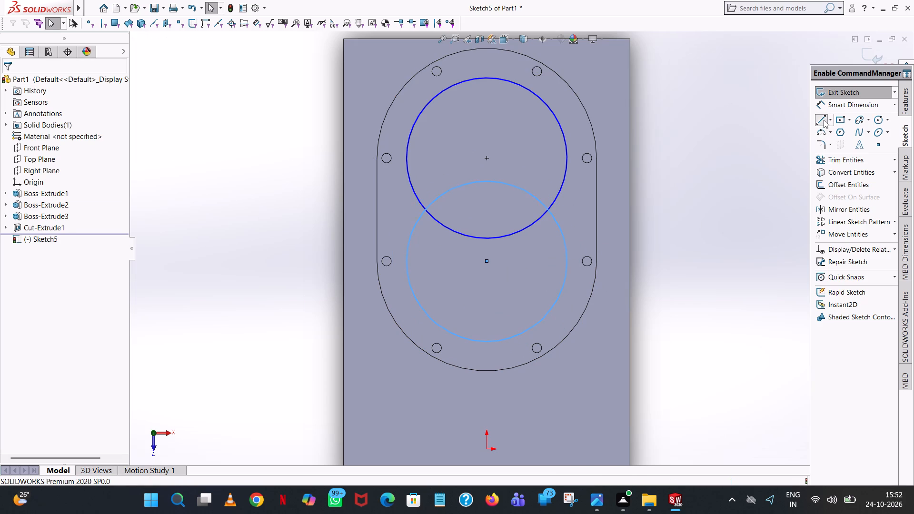
left_click(567, 262)
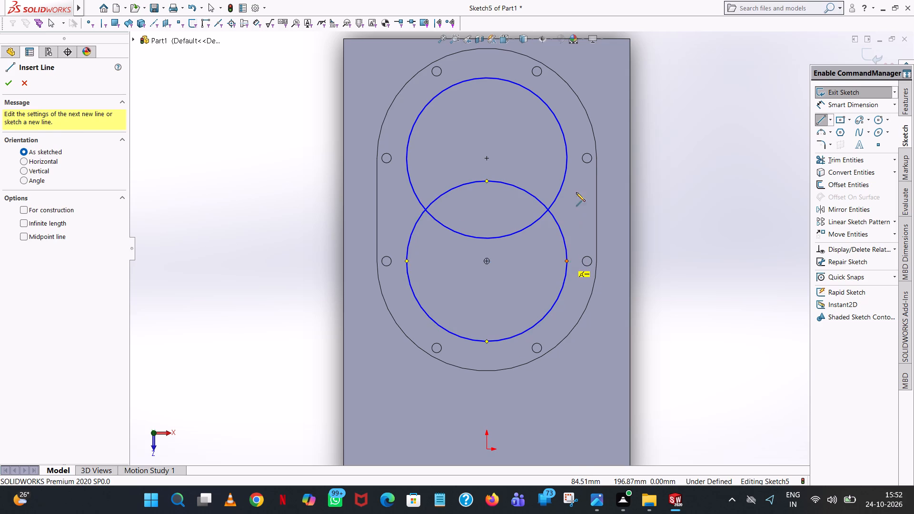
left_click(567, 158)
right_click(567, 158)
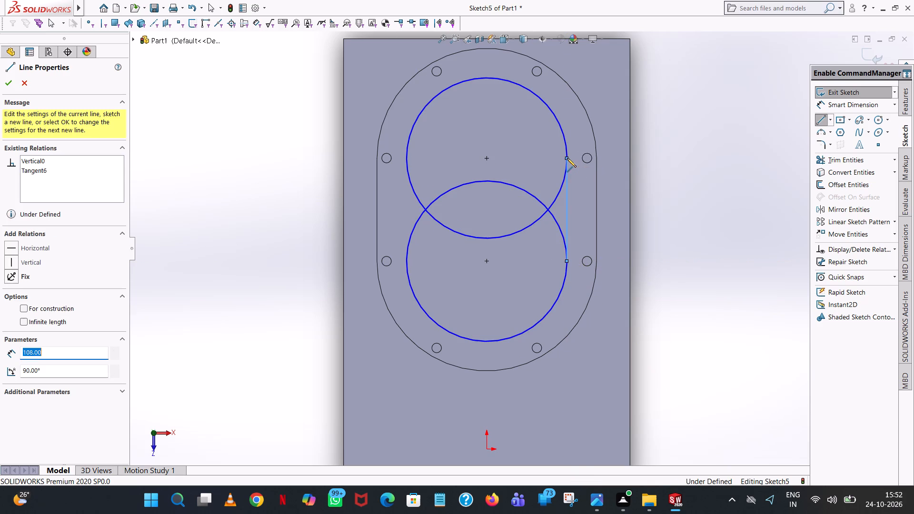
left_click(616, 166)
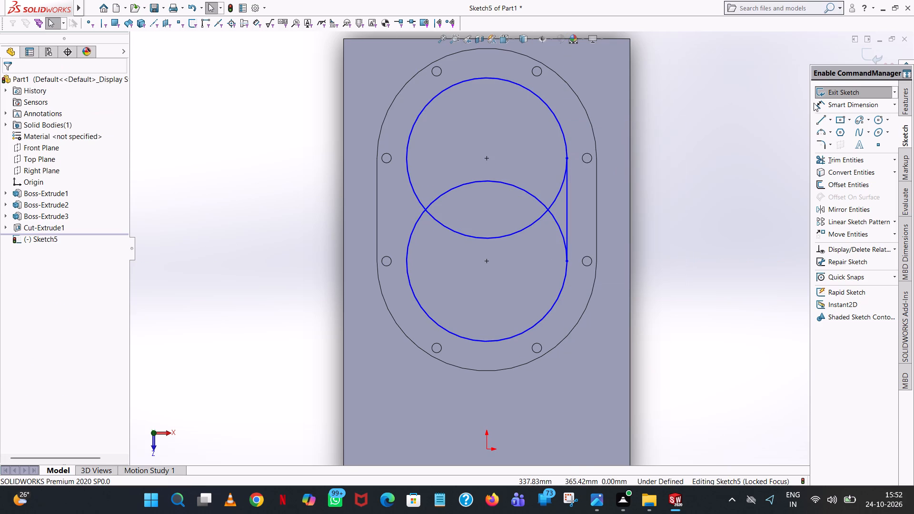
left_click(819, 114)
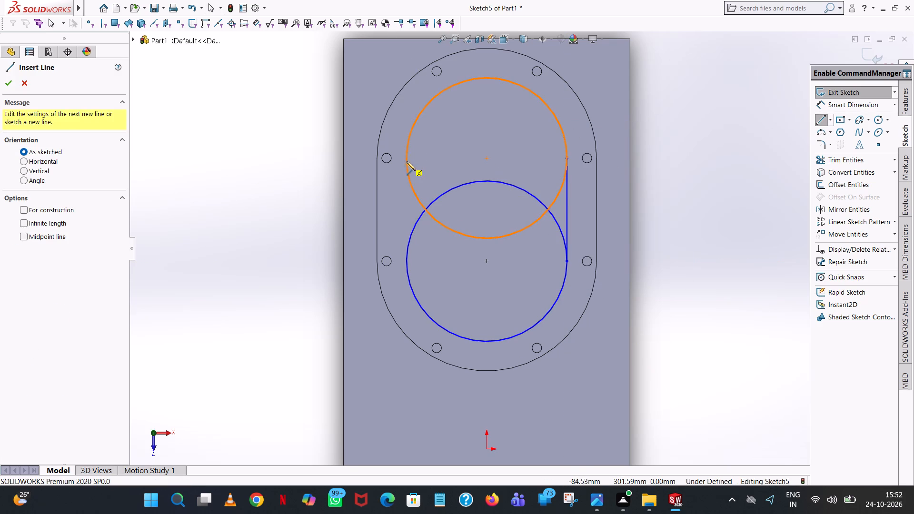
left_click(406, 158)
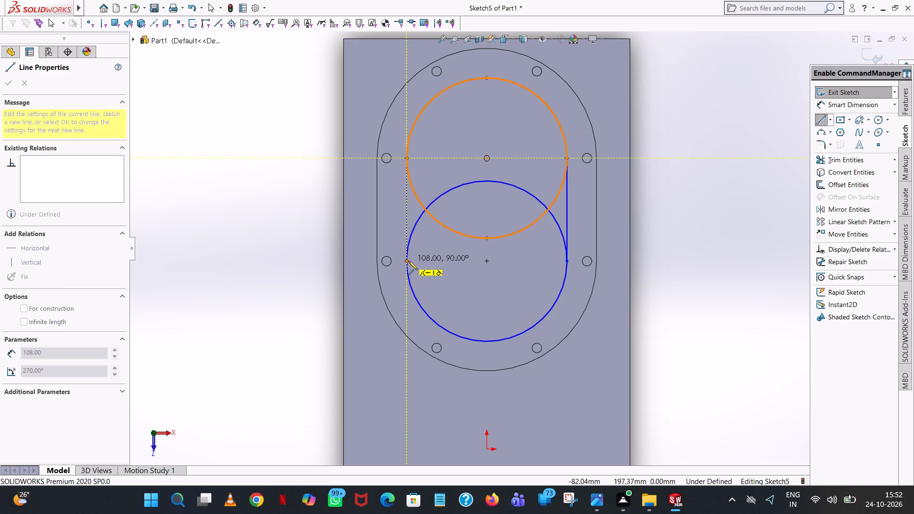
left_click(406, 262)
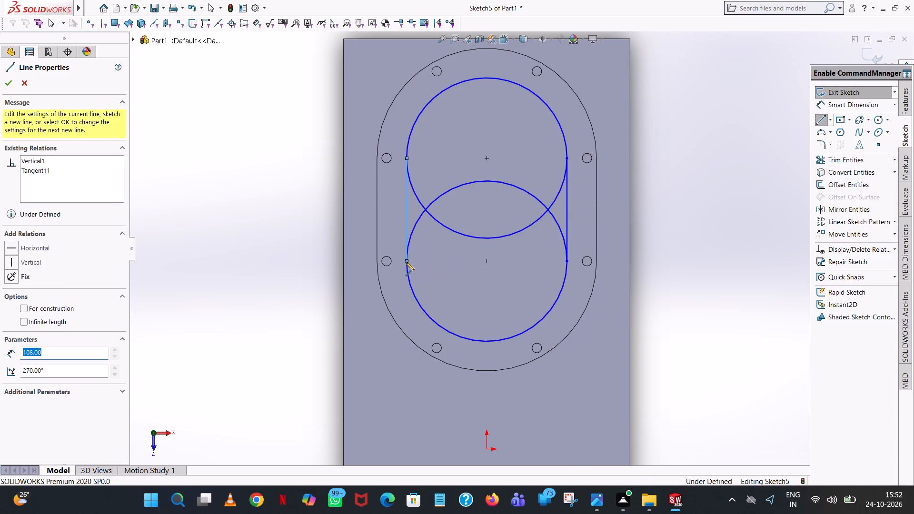
right_click(406, 262)
left_click(468, 267)
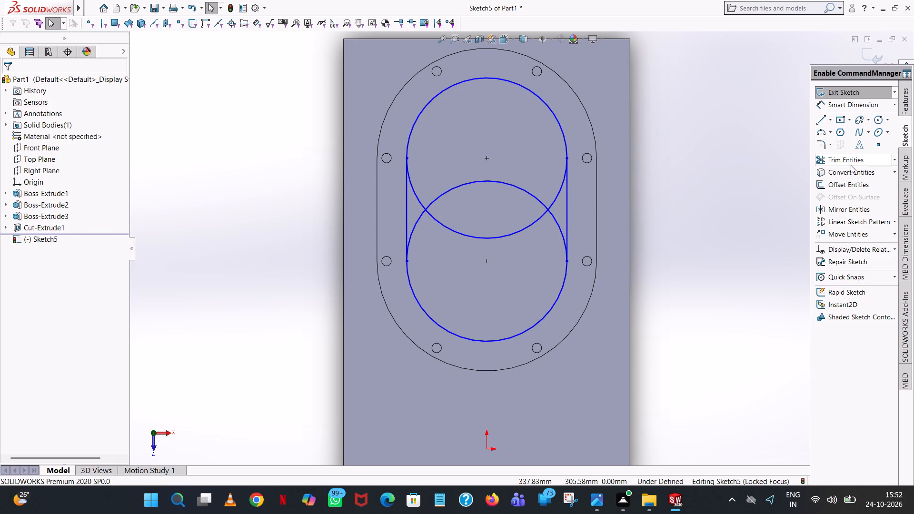
Trim away the overlapping inner arcs of both circles so only the closed slot outline remains.
left_click(851, 165)
left_click(550, 202)
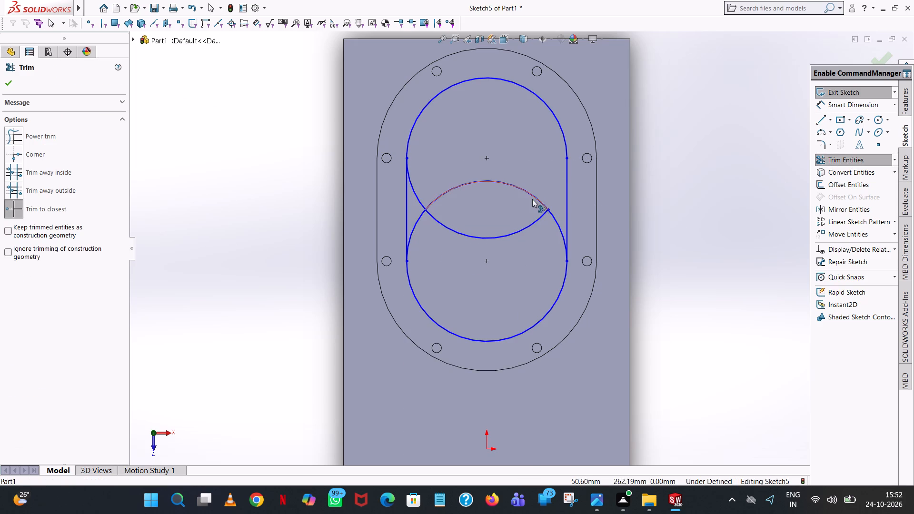
left_click(530, 198)
left_click(530, 192)
left_click(521, 228)
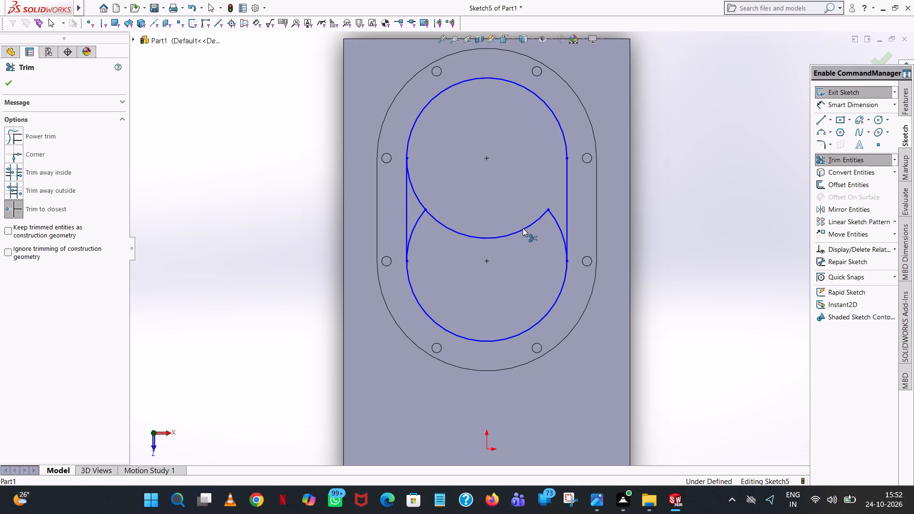
left_click(555, 220)
left_click(423, 204)
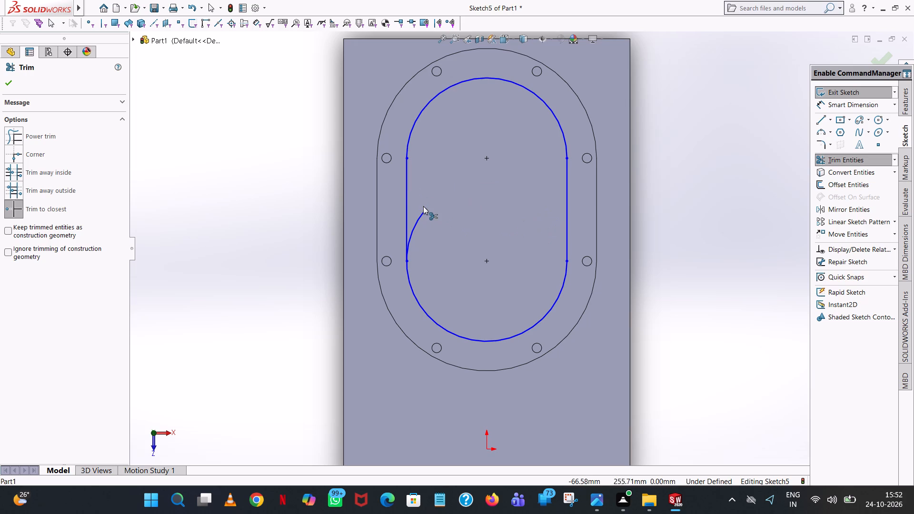
left_click(422, 212)
Add an 84 mm radius dimension to the slot's upper arc.
left_click(839, 101)
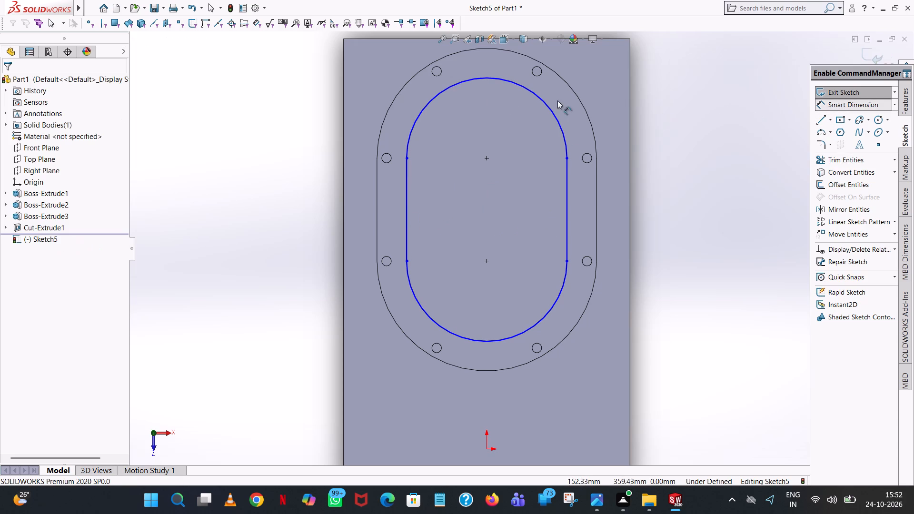
left_click(506, 78)
left_click(718, 77)
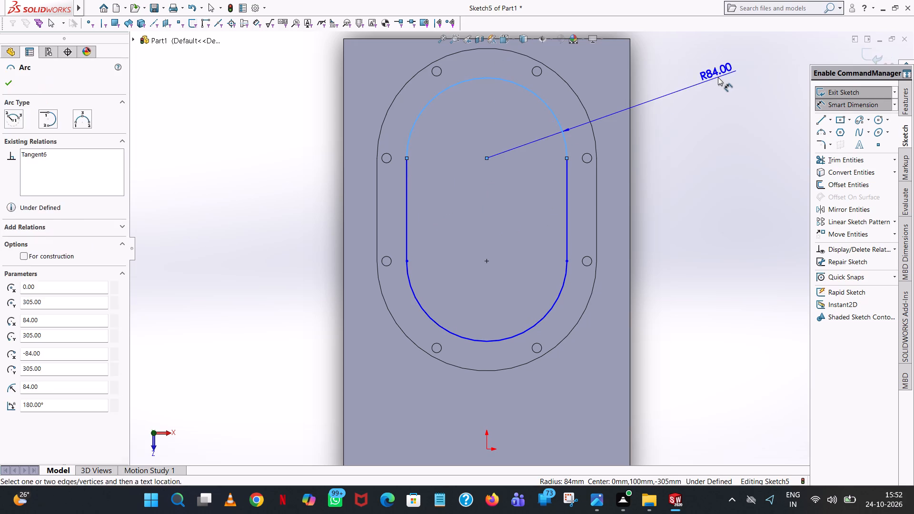
left_click(679, 62)
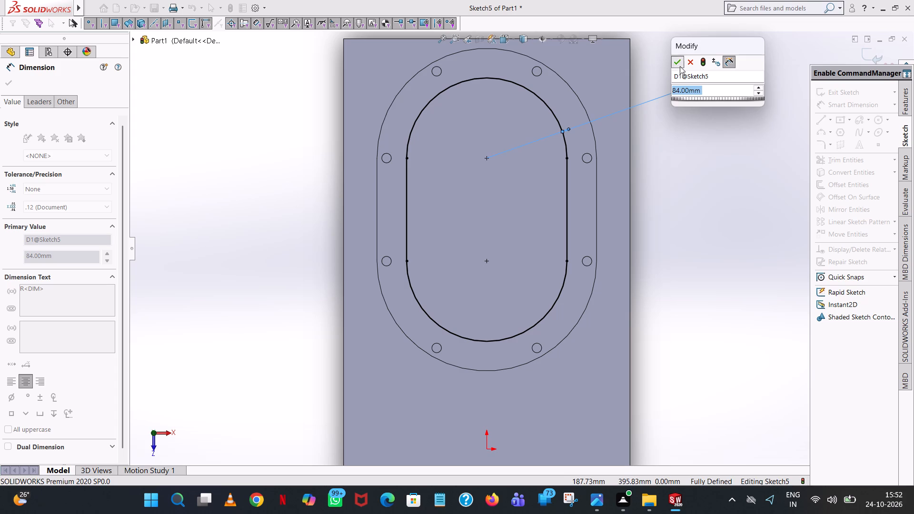
left_click(720, 189)
Cut-extrude the slot with the Up To Vertex end condition, down to the housing wall's bottom edge on the base plate.
left_click(908, 99)
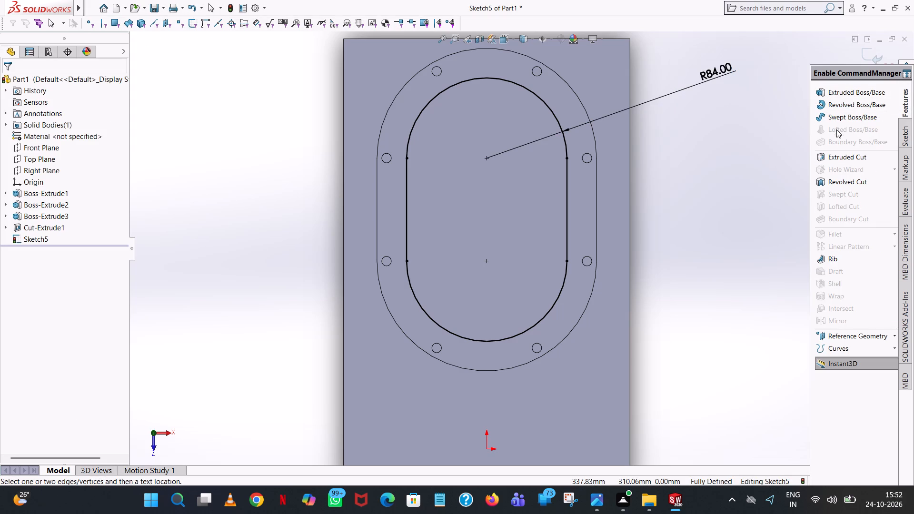
left_click(843, 157)
middle_click_drag(705, 257, 701, 249)
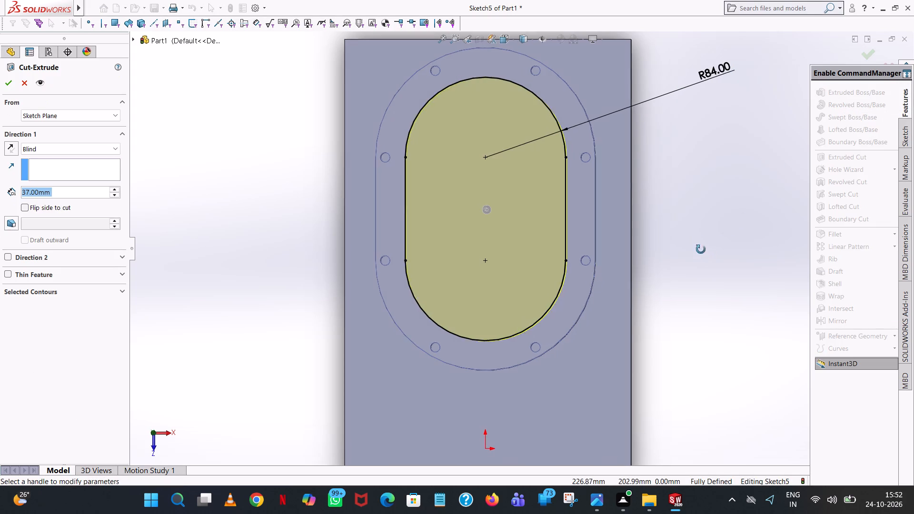
middle_click_drag(701, 249, 697, 66)
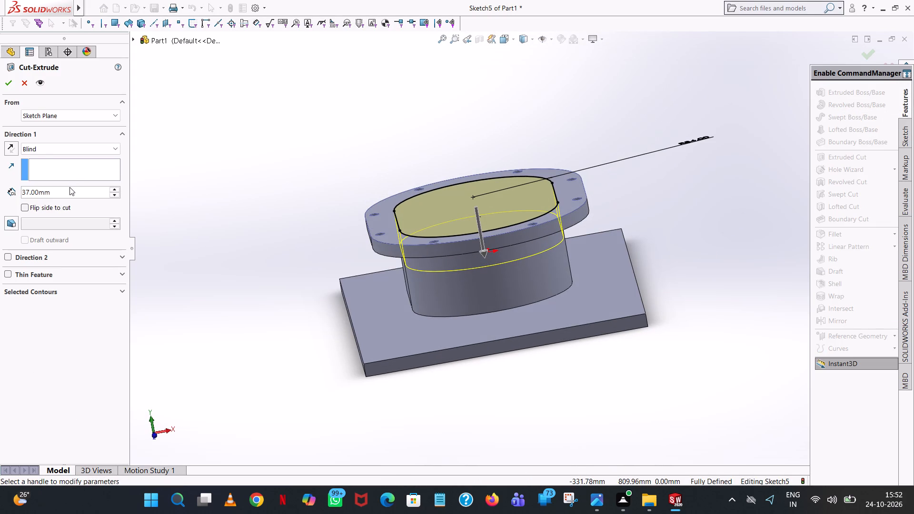
left_click(69, 190)
left_click(79, 152)
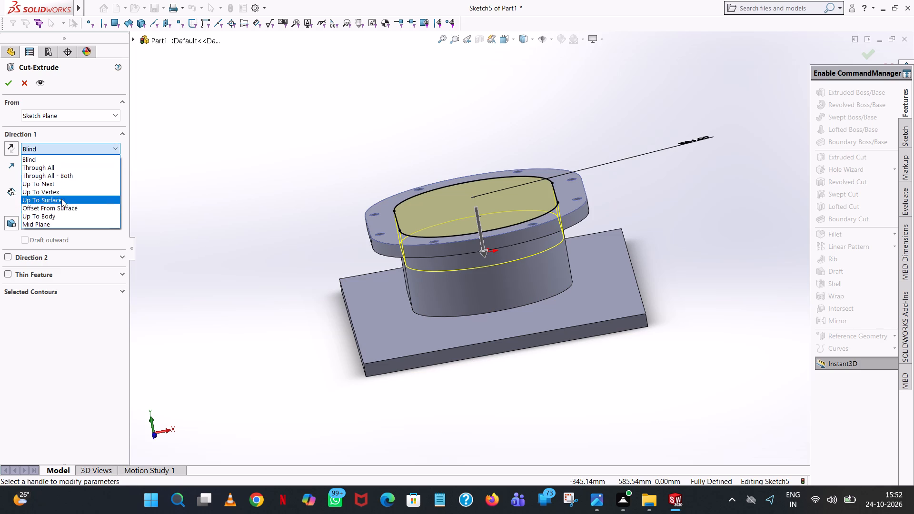
left_click(62, 194)
left_click(464, 315)
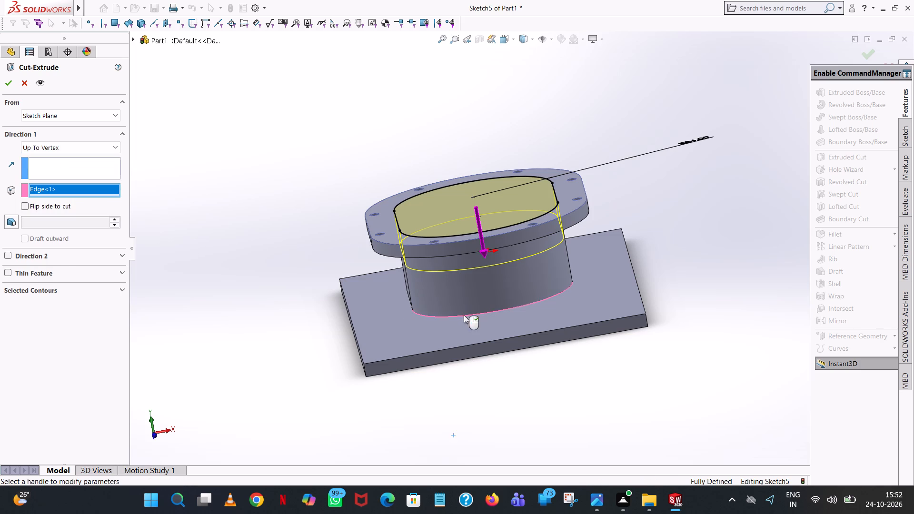
left_click(10, 81)
left_click(520, 117)
Examine the slot-shaped cavity, its inner walls and the surrounding flange holes from several angles and close up.
middle_click_drag(520, 142, 539, 261)
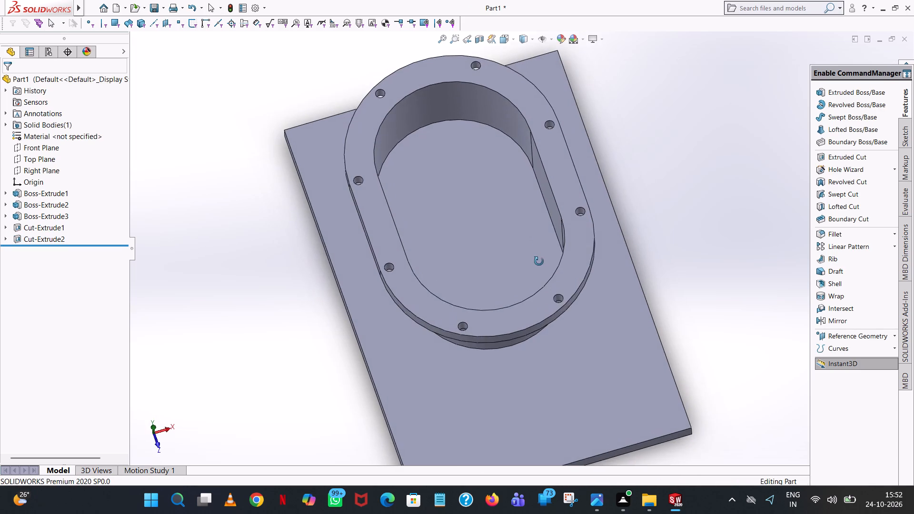
middle_click_drag(539, 261, 585, 242)
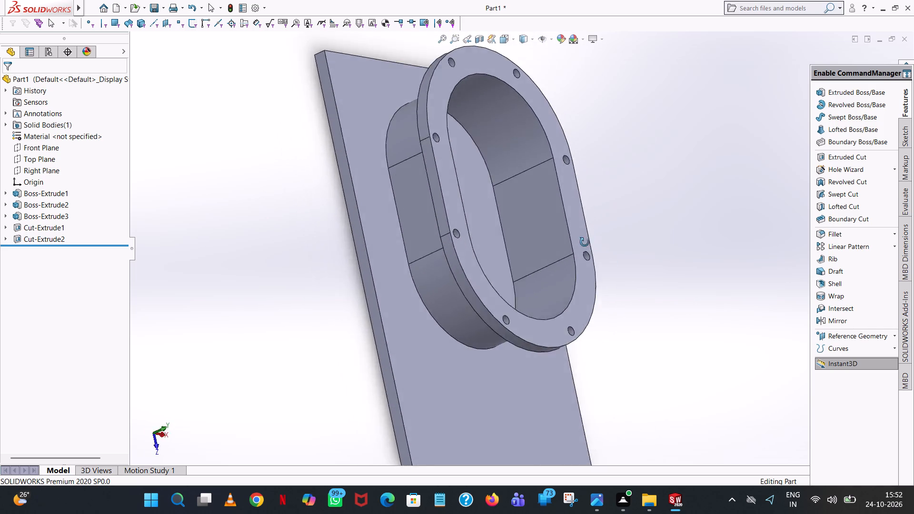
middle_click_drag(585, 242, 577, 333)
scroll(611, 425, "up", 1)
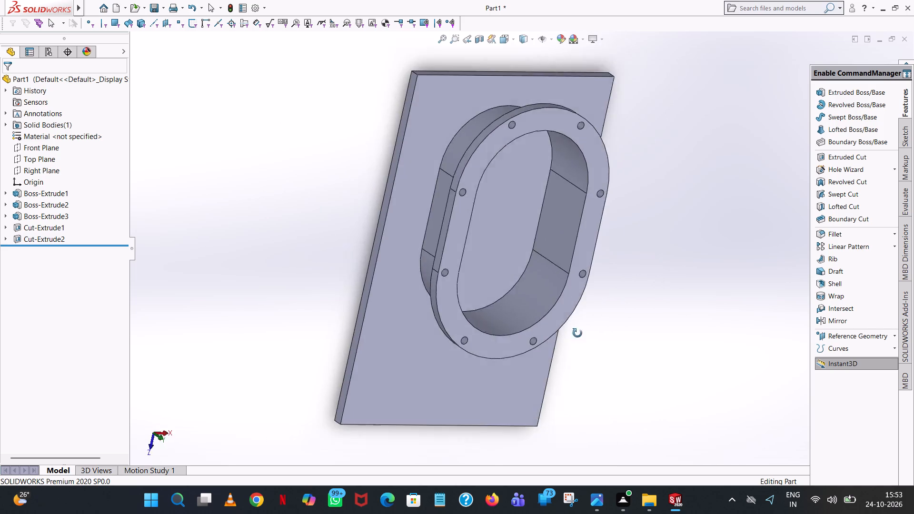
middle_click_drag(577, 333, 561, 284)
scroll(568, 282, "up", 1)
scroll(542, 270, "down", 6)
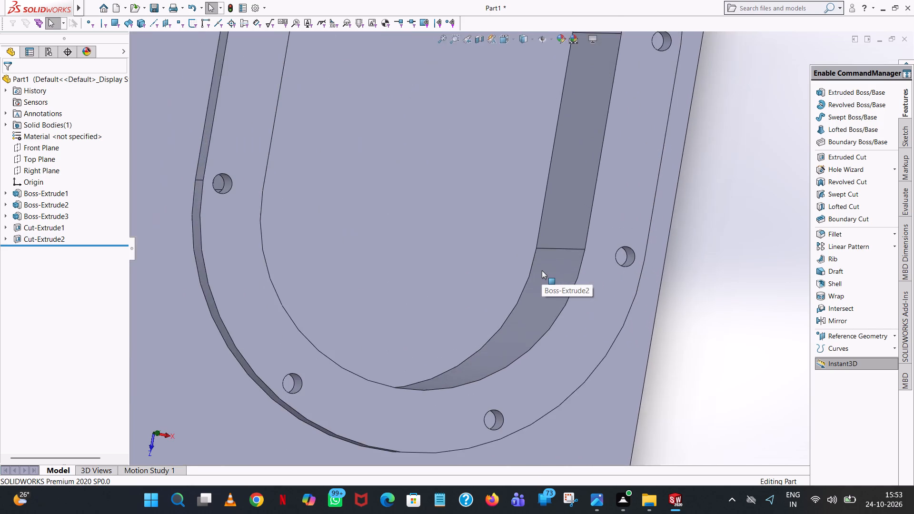
Start an Extruded Cut sketch on the cavity floor and view the sketch plane face-on.
scroll(542, 270, "up", 8)
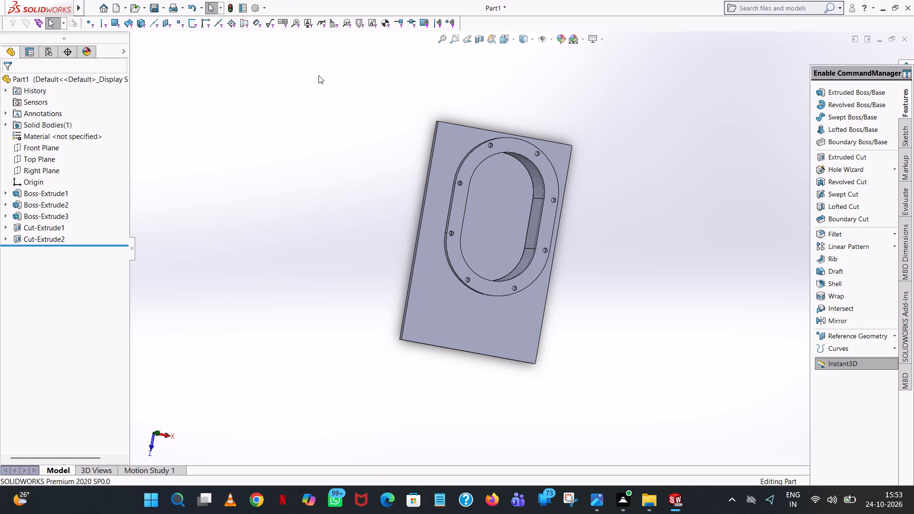
key("ctrl+7")
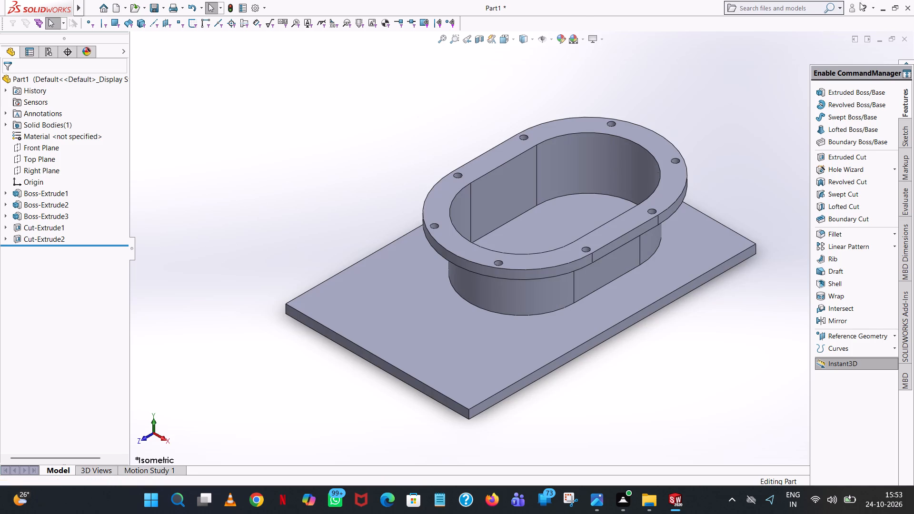
left_click(845, 158)
left_click(604, 205)
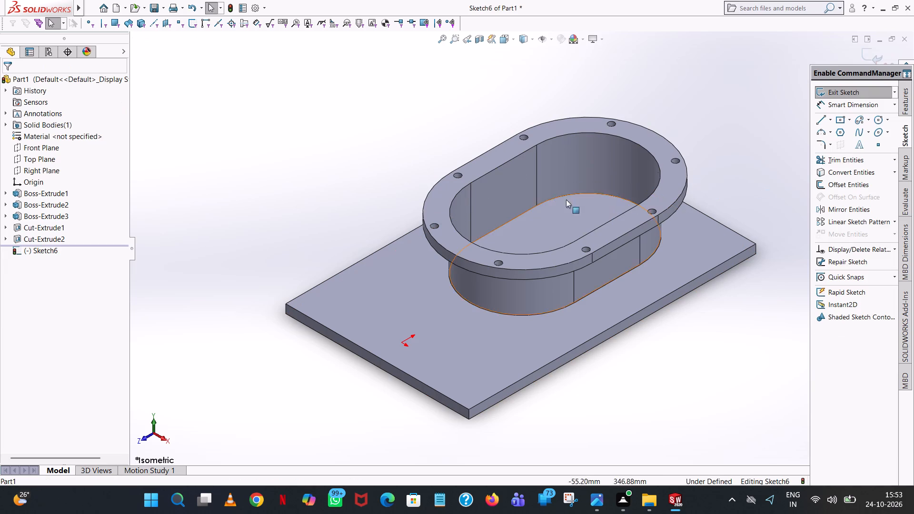
scroll(333, 166, "up", 1)
middle_click_drag(337, 170, 349, 215)
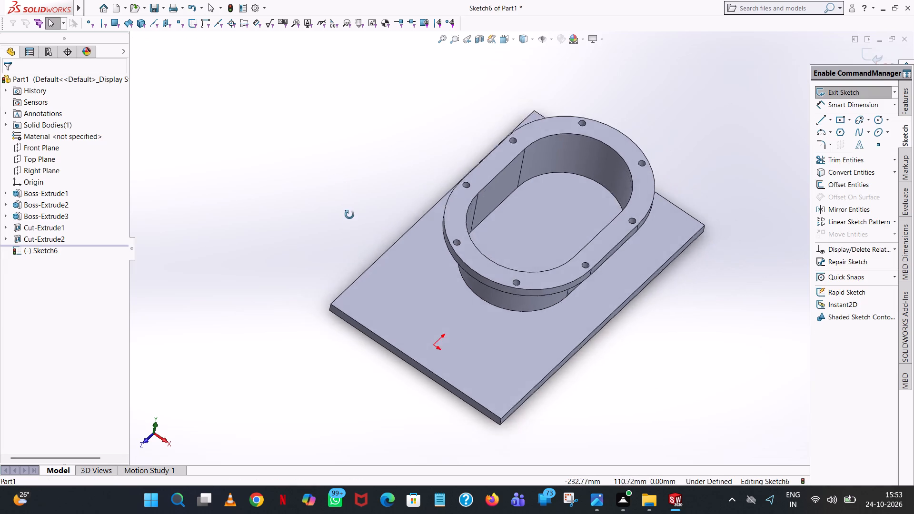
middle_click_drag(349, 215, 341, 269)
scroll(350, 217, "up", 1)
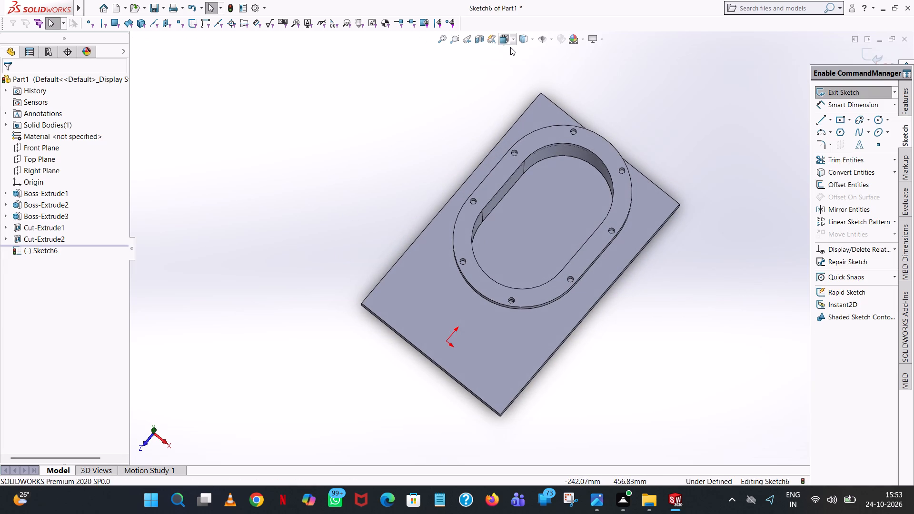
left_click(512, 38)
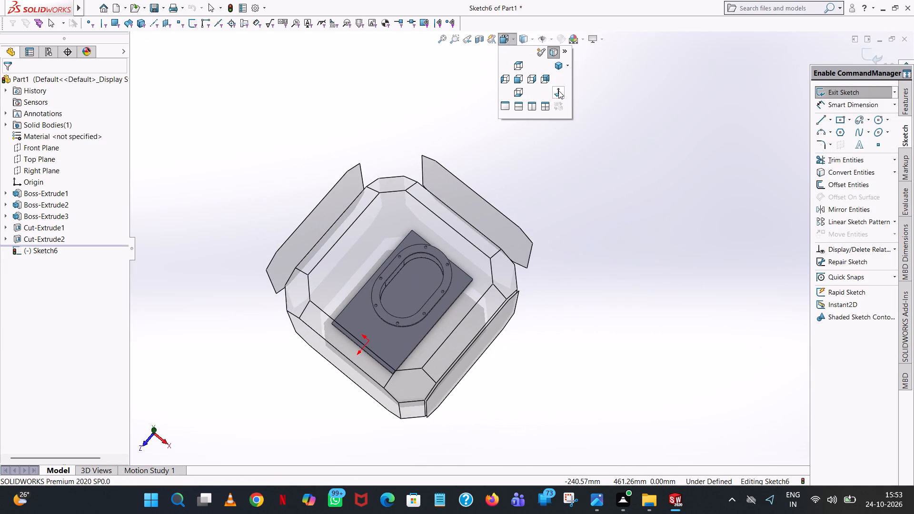
left_click(558, 90)
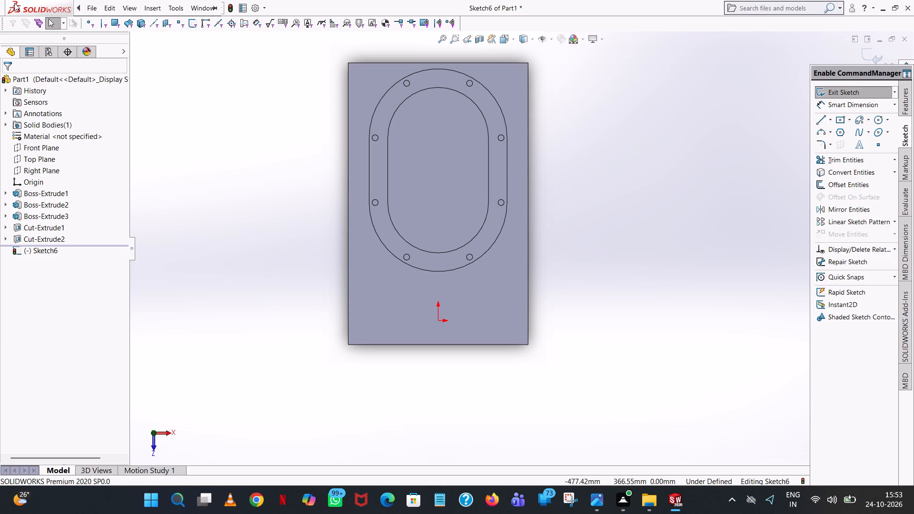
right_click(14, 3)
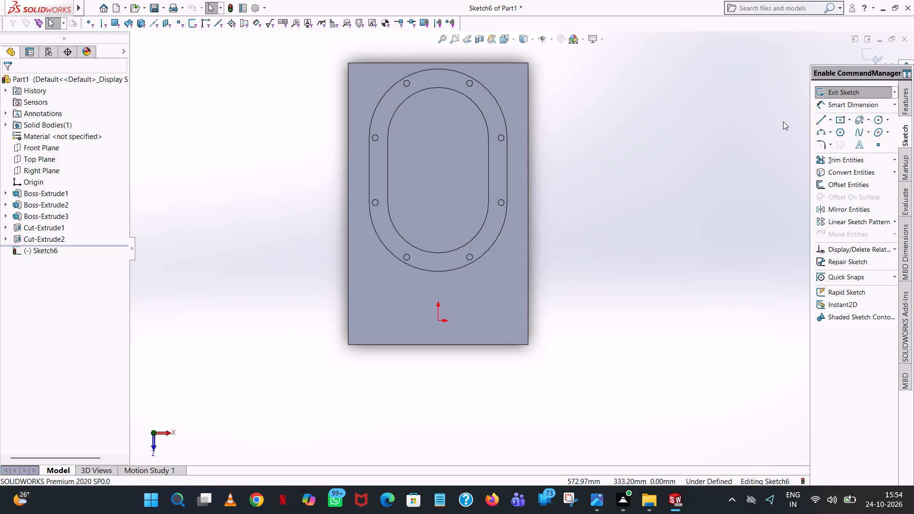
Sketch two circles of 54 mm radius on the cavity floor, centred on the slot's lower and upper arc centres.
left_click(875, 121)
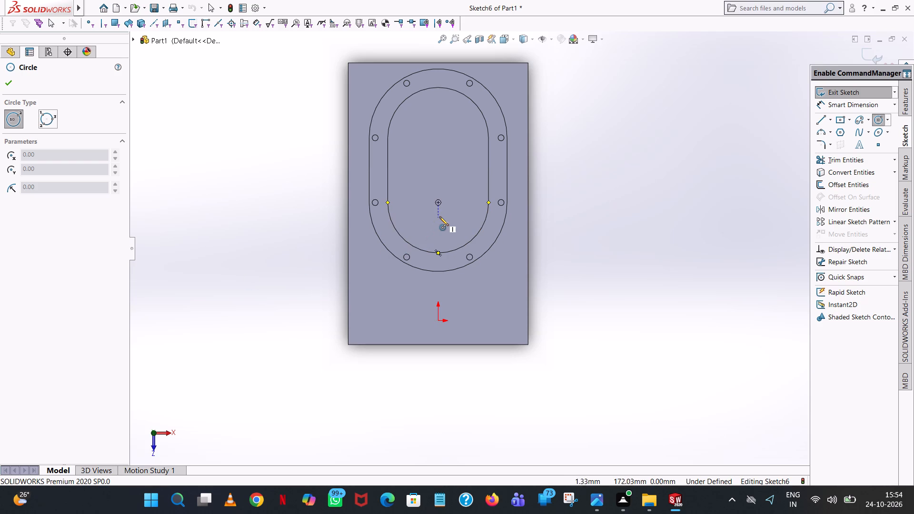
left_click(438, 203)
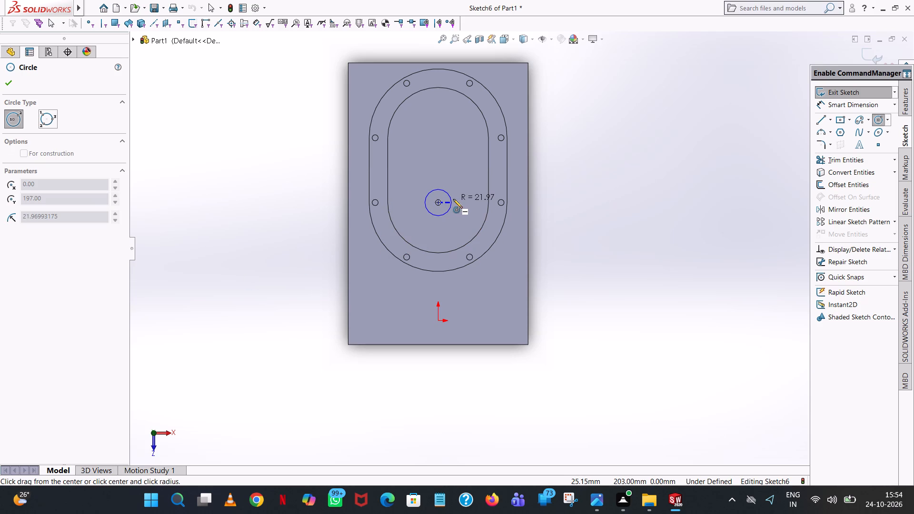
left_click(453, 199)
type("108/2")
key("Return")
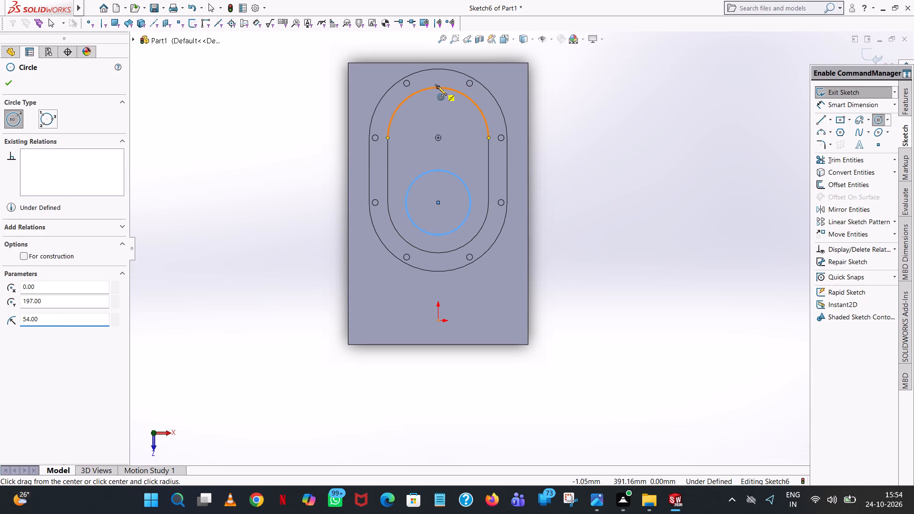
left_click(437, 138)
left_click(454, 110)
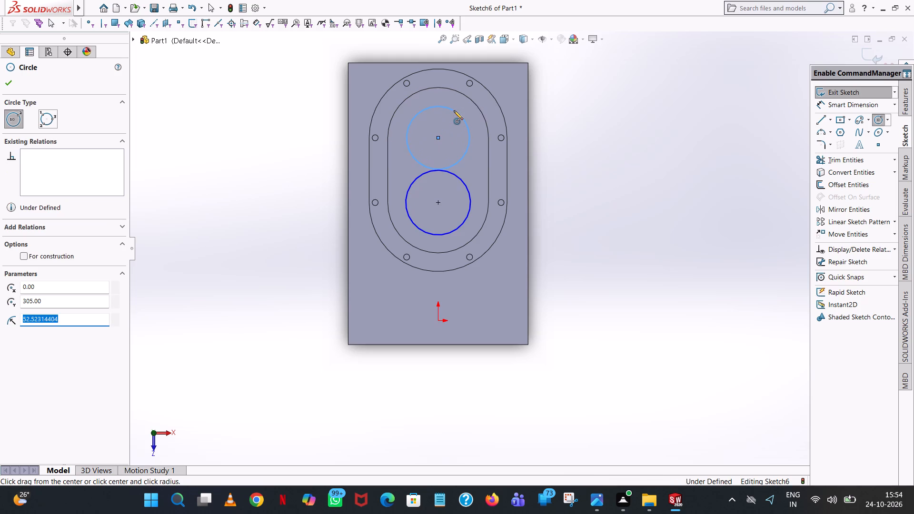
type("108")
key("Return")
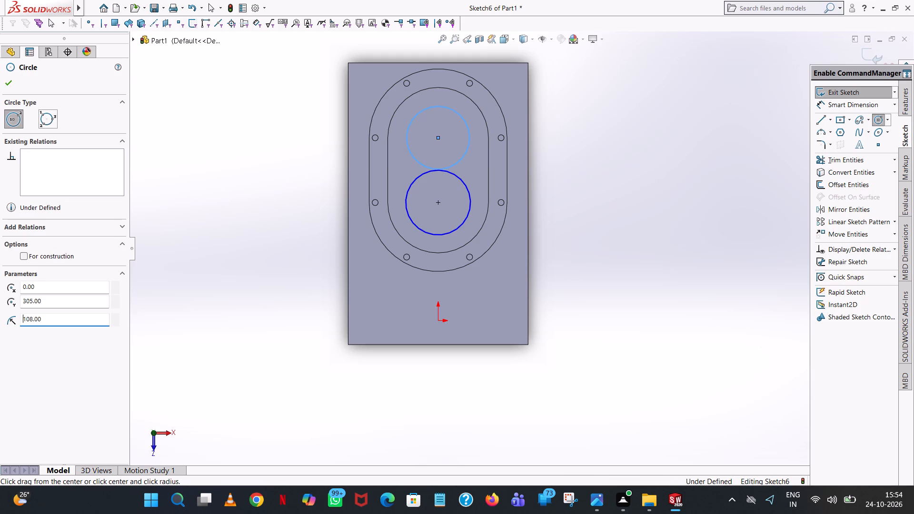
left_click(81, 323)
type("/2")
key("Return")
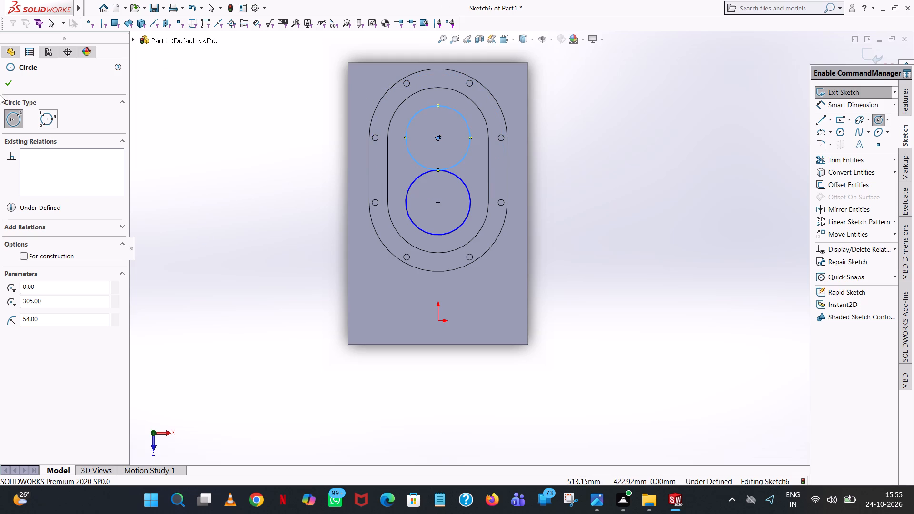
left_click(9, 80)
left_click(725, 220)
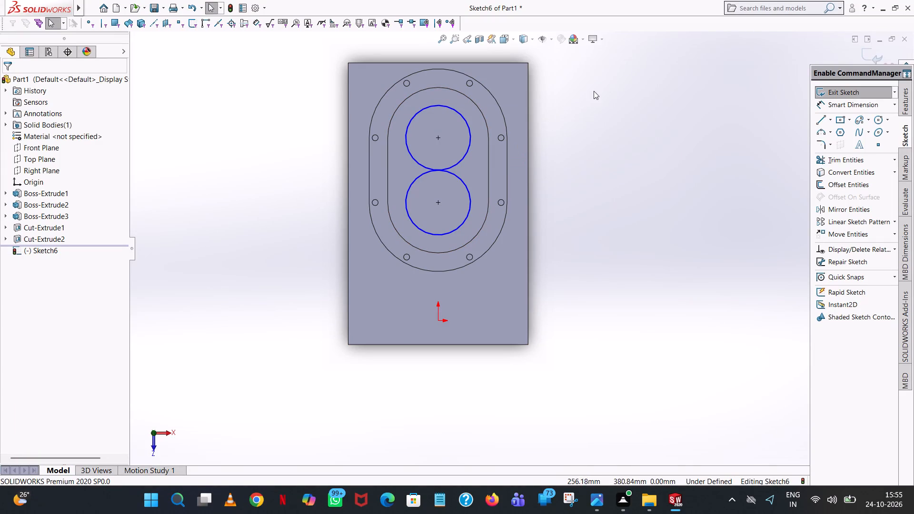
Add a 108 mm diameter dimension to each of the two large circles.
left_click(836, 102)
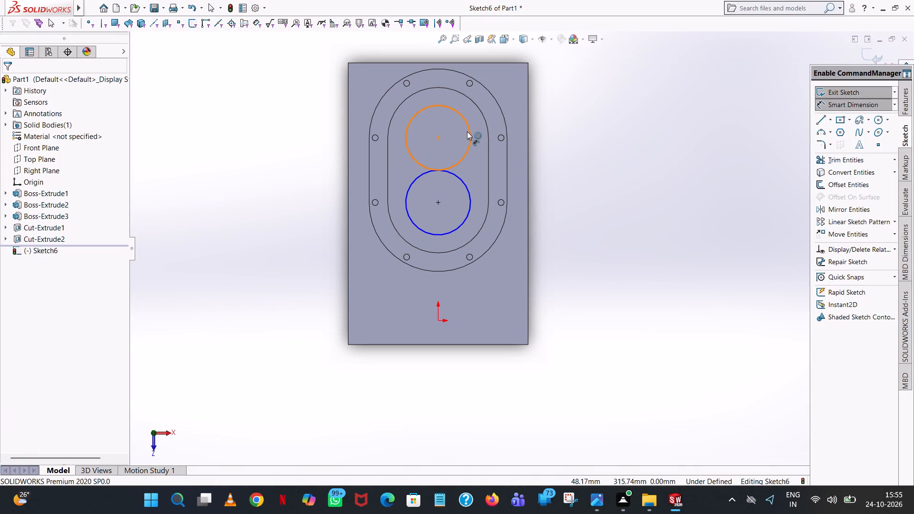
left_click(467, 131)
left_click(616, 60)
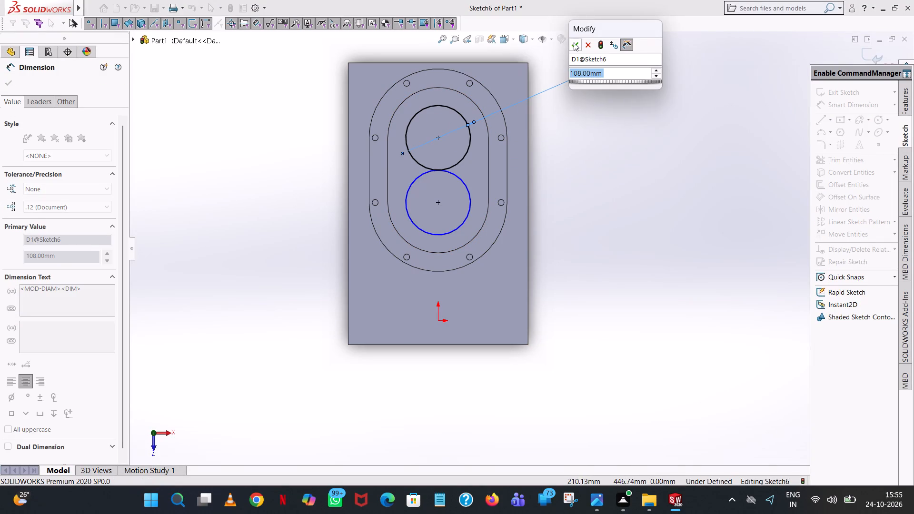
left_click(574, 42)
left_click(592, 168)
left_click_drag(453, 229, 456, 234)
left_click(708, 305)
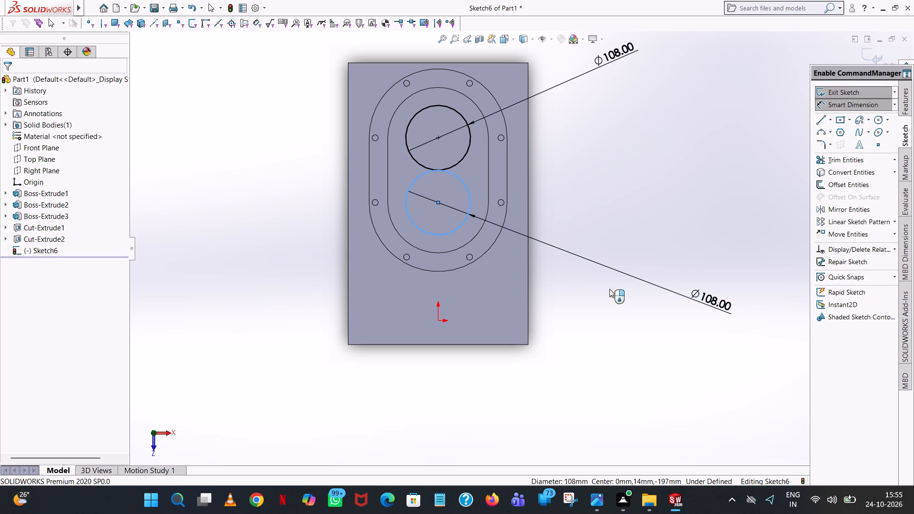
left_click(663, 292)
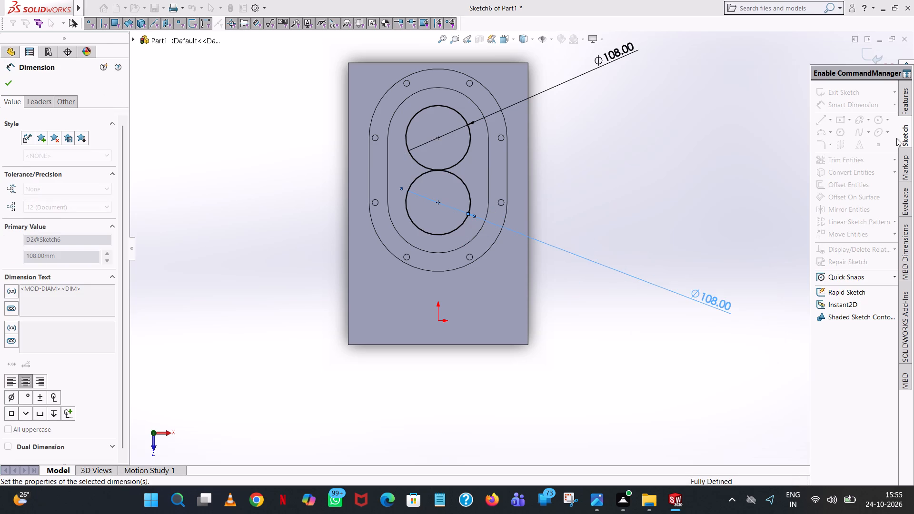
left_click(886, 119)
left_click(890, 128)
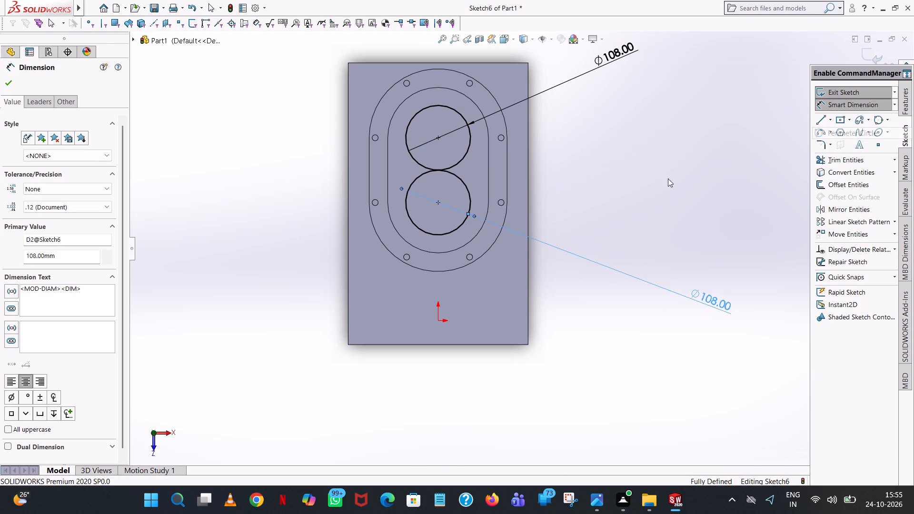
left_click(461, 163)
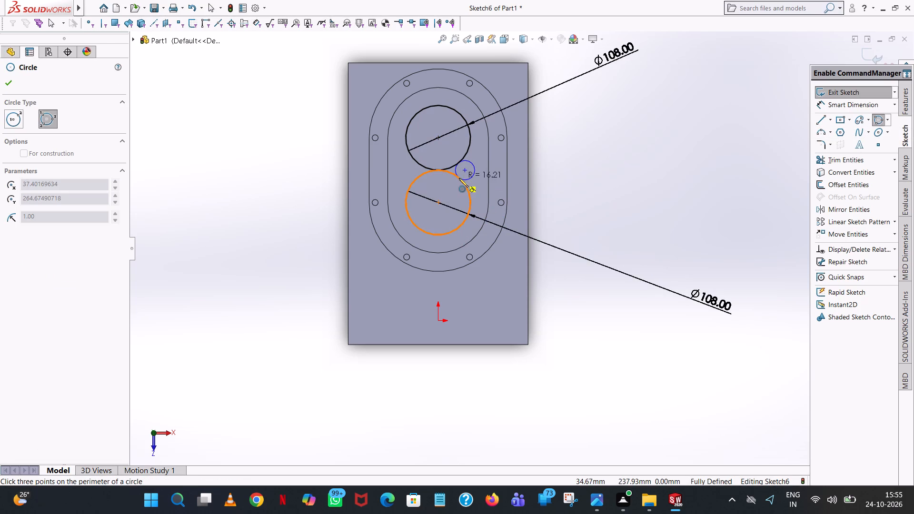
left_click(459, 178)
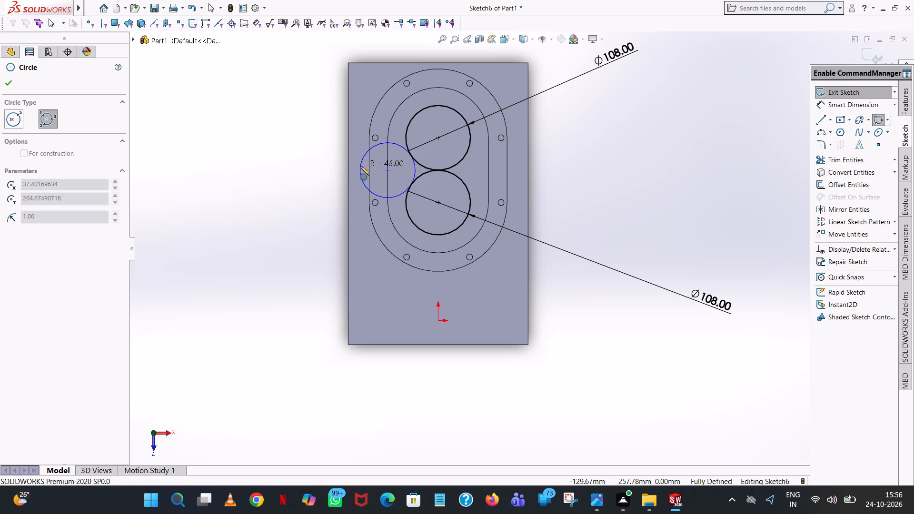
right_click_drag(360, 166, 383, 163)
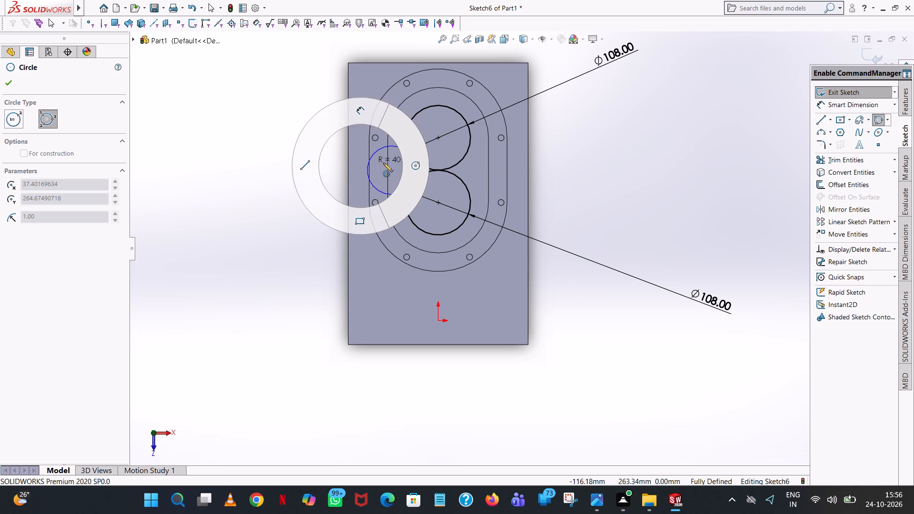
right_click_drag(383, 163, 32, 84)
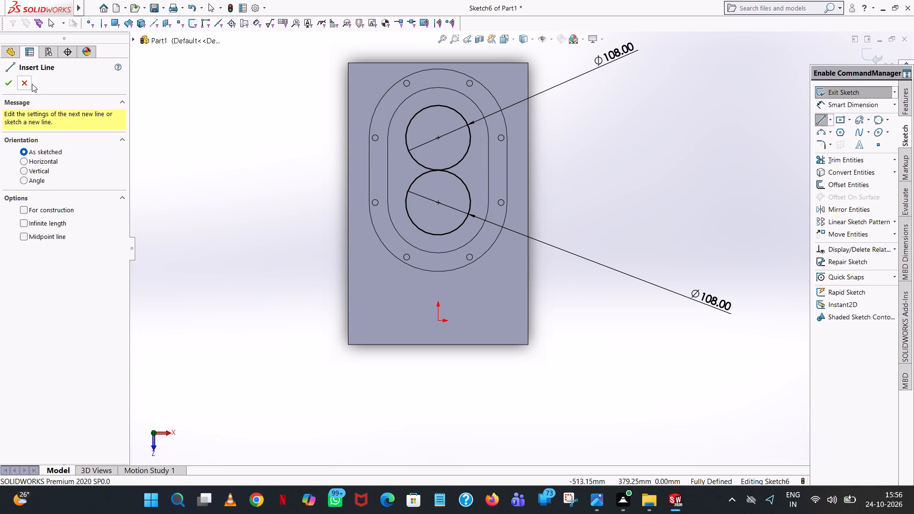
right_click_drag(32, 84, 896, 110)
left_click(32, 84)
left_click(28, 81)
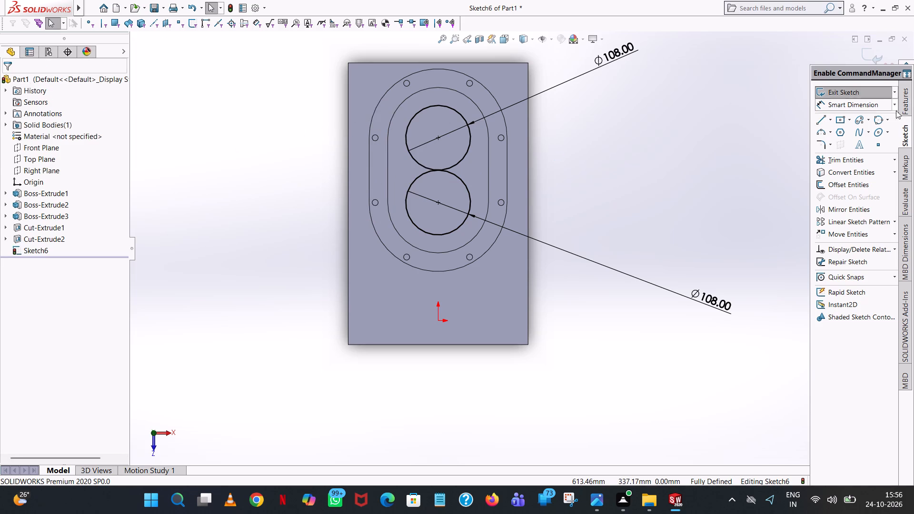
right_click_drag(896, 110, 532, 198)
Sketch a 10 mm radius perimeter circle tangent to both large circles, on the right side of their contact point.
left_click(880, 118)
scroll(451, 178, "down", 7)
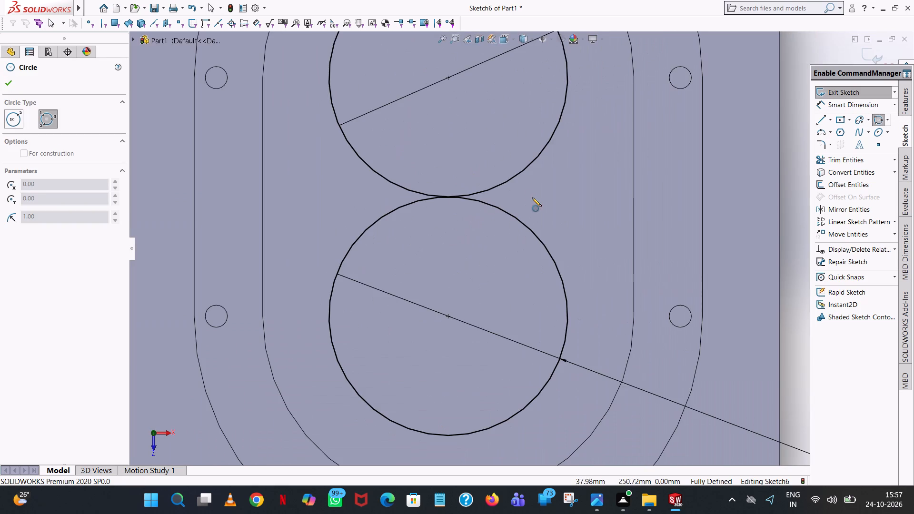
right_click_drag(532, 198, 506, 206)
left_click(507, 181)
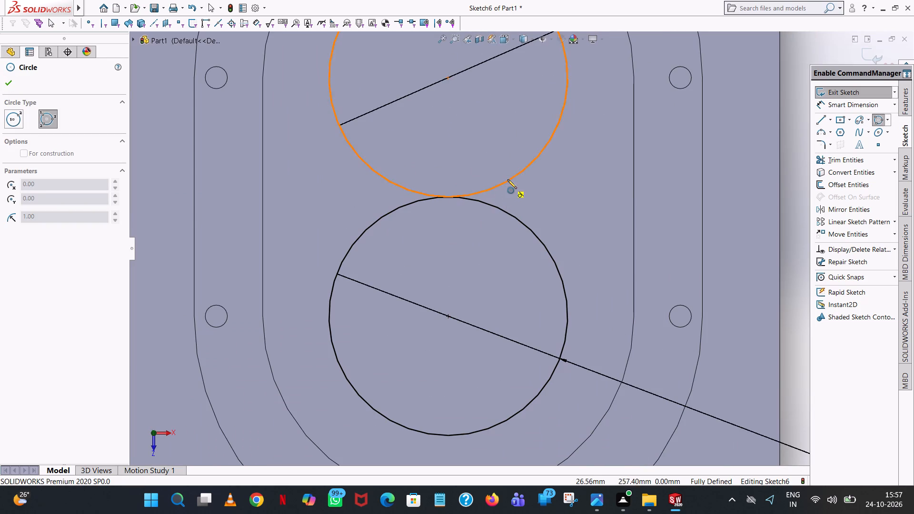
left_click(510, 180)
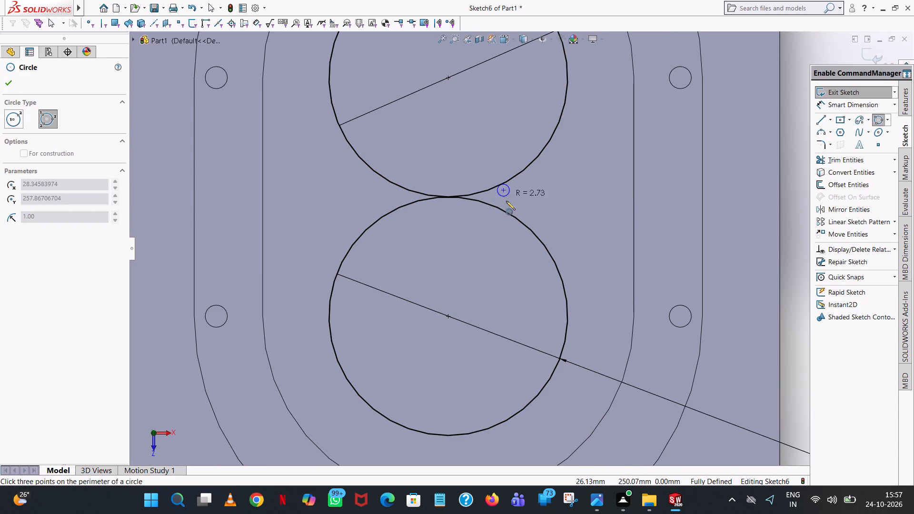
left_click(503, 208)
left_click(548, 200)
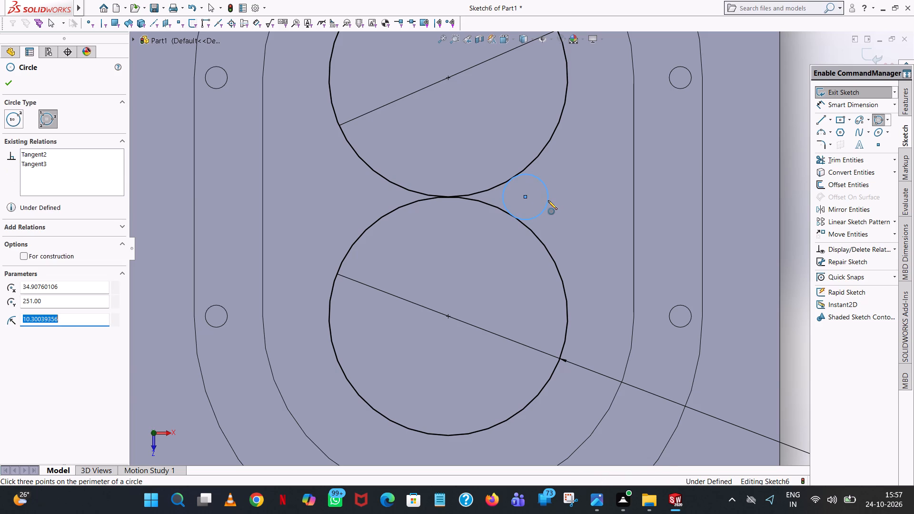
type("10")
key("Return")
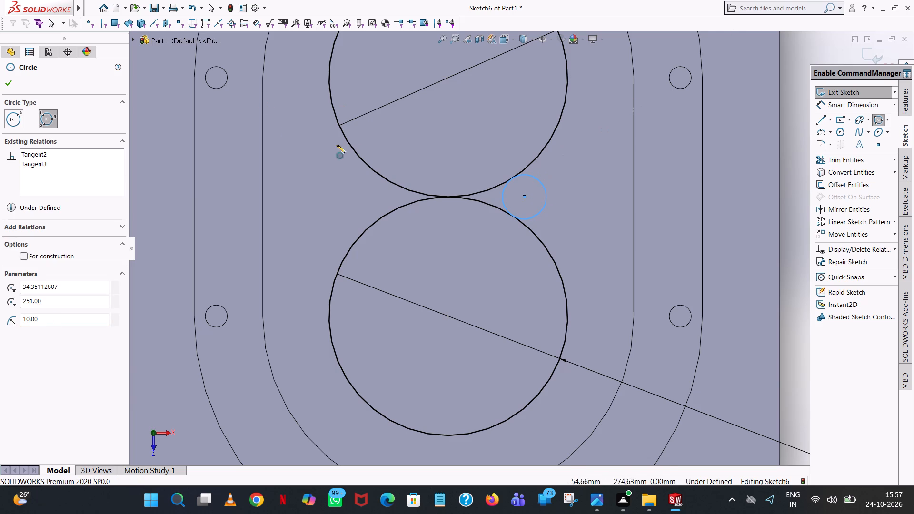
Sketch a matching 10 mm radius perimeter circle tangent to both large circles, on the left side of their contact point.
left_click(367, 166)
left_click(383, 217)
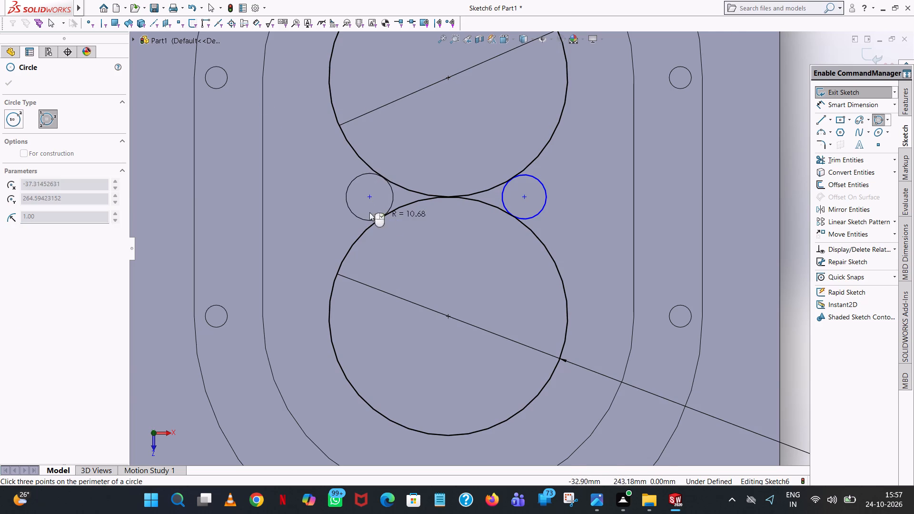
left_click(336, 207)
type("10")
key("Return")
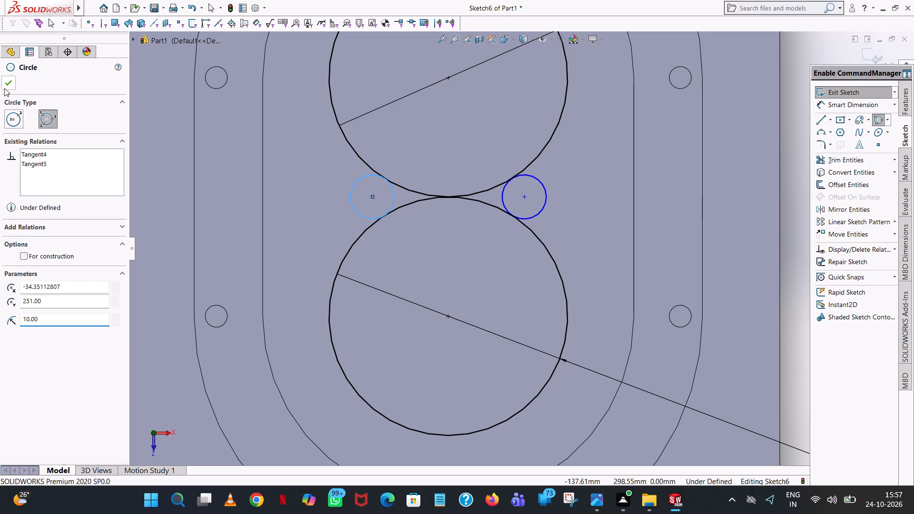
left_click(7, 82)
left_click(795, 174)
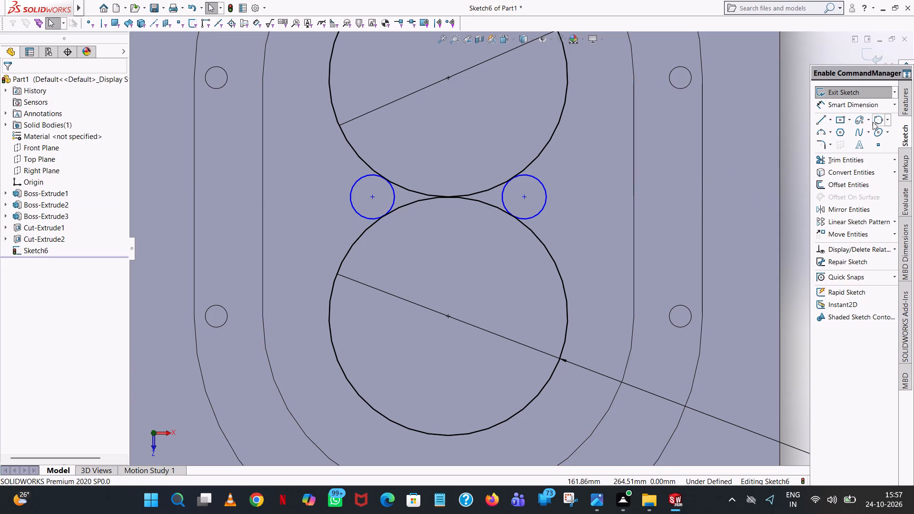
Add a 20 mm diameter dimension to each of the two small circles beside the large circles' contact point.
left_click(877, 104)
left_click(546, 184)
left_click(539, 185)
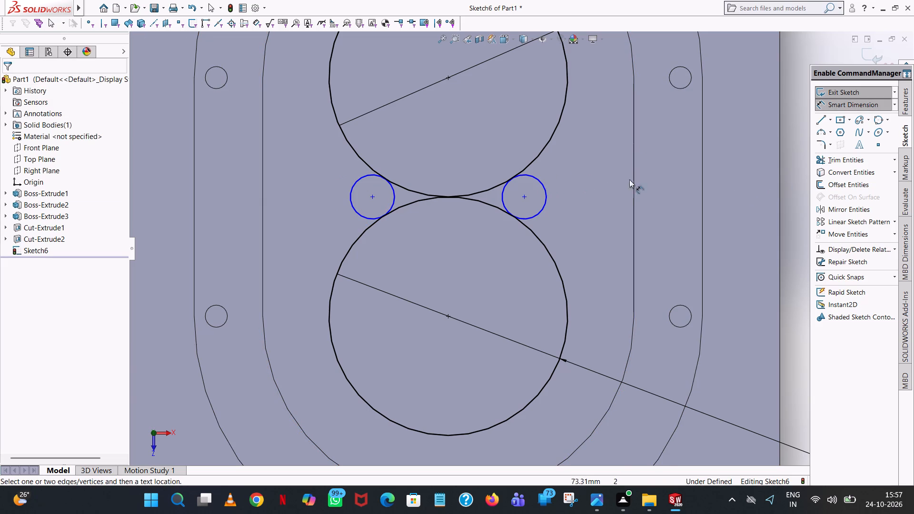
left_click(535, 179)
left_click(739, 191)
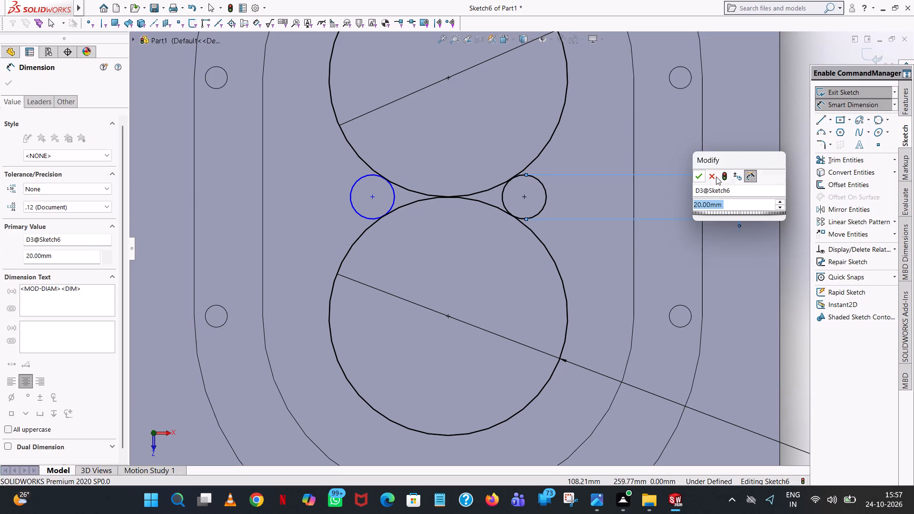
left_click(701, 176)
left_click(161, 125)
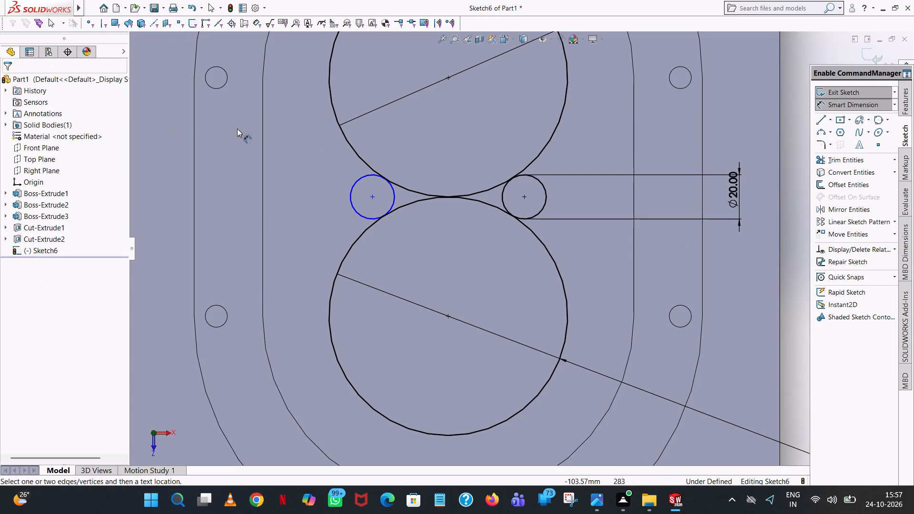
left_click(356, 181)
left_click(170, 154)
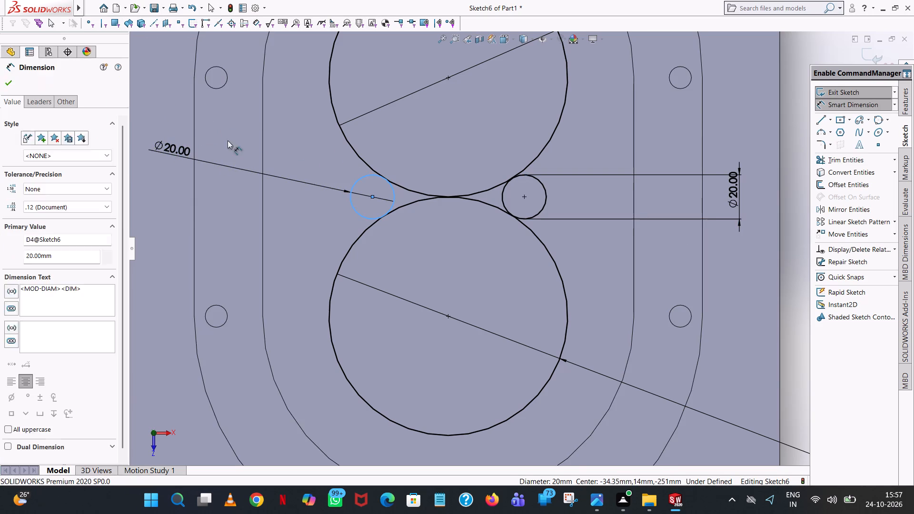
left_click(131, 142)
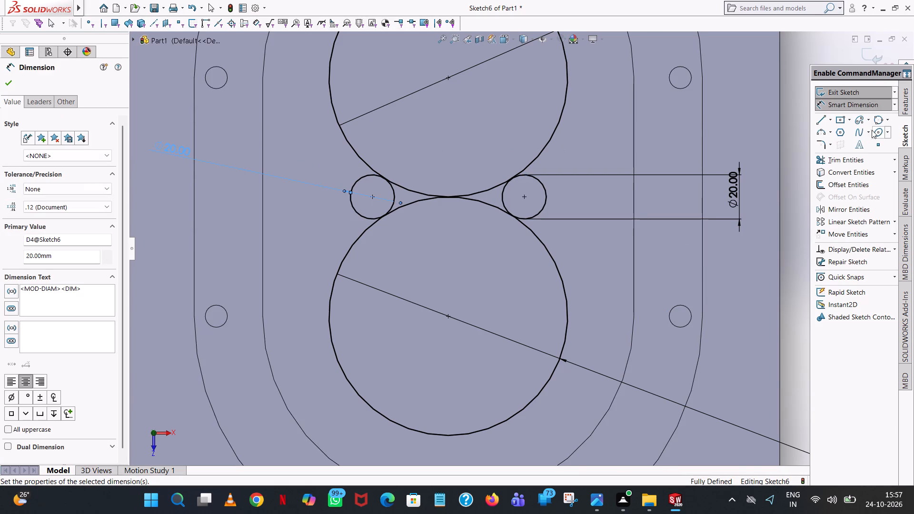
Trim the small circles' outer arcs and the large circles' inner arcs to leave one closed figure-eight outline.
left_click(837, 158)
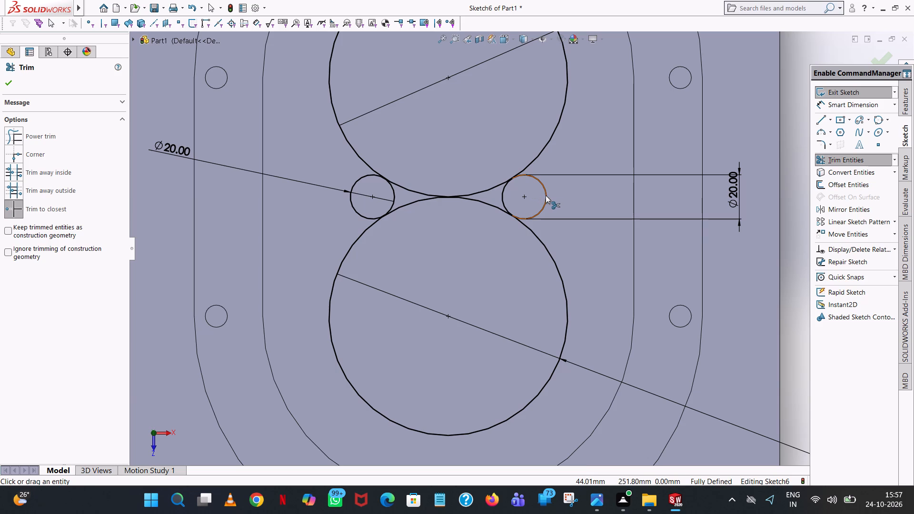
left_click(546, 195)
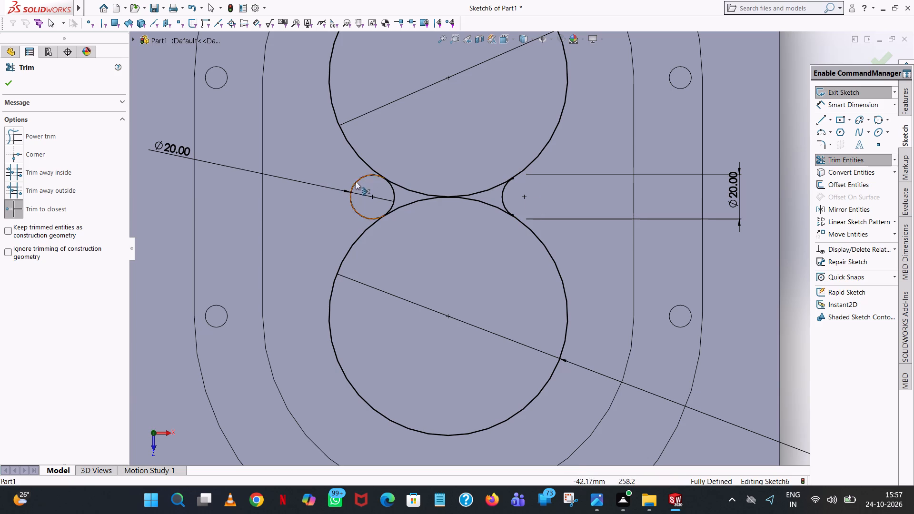
left_click(356, 182)
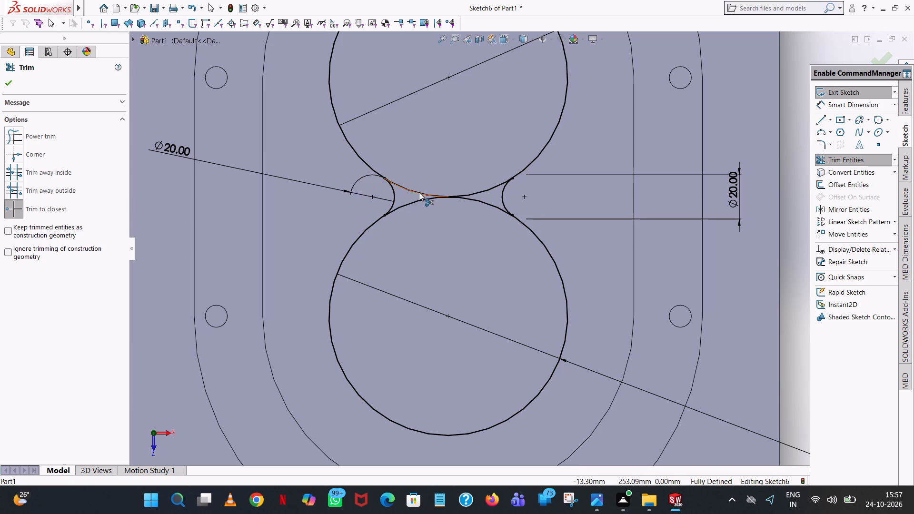
left_click(419, 192)
left_click(484, 189)
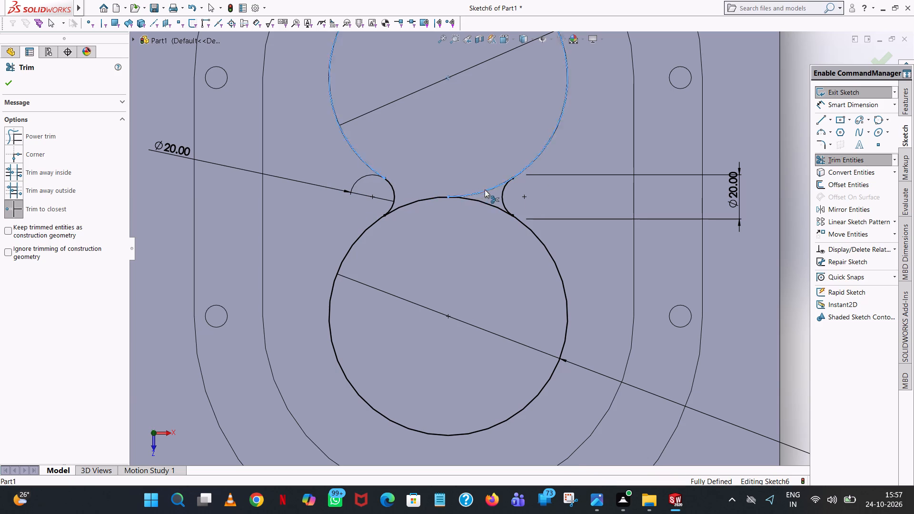
left_click(469, 199)
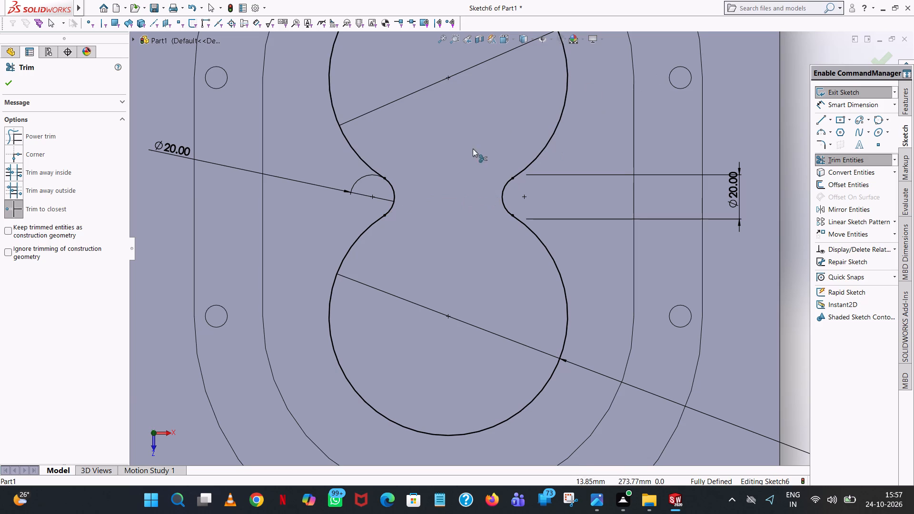
scroll(480, 150, "up", 5)
scroll(546, 217, "up", 1)
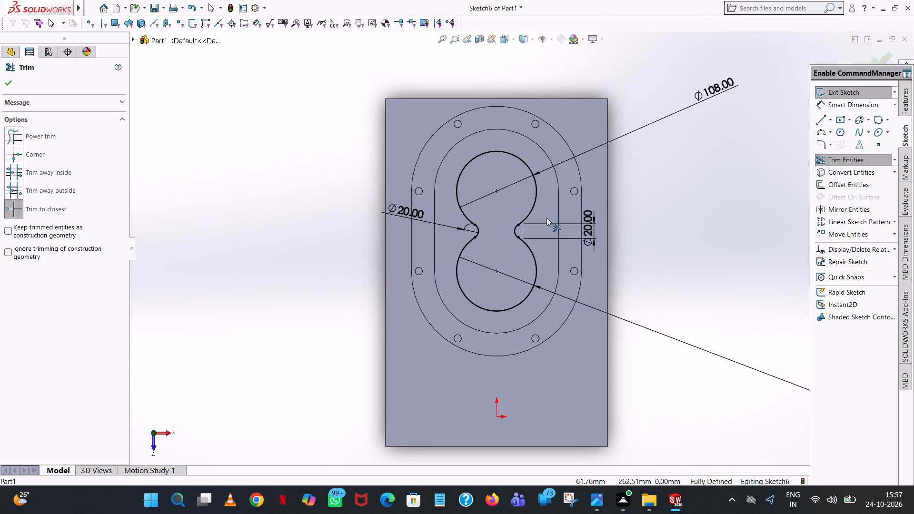
left_click(883, 61)
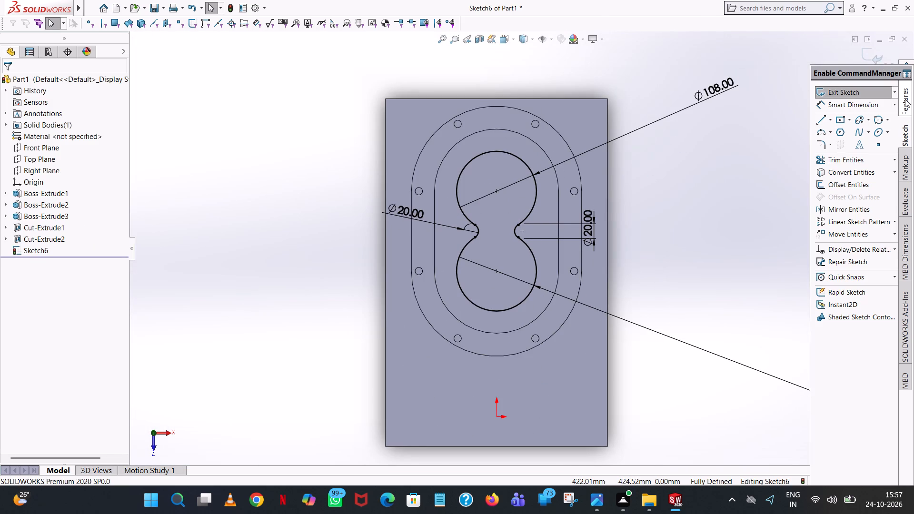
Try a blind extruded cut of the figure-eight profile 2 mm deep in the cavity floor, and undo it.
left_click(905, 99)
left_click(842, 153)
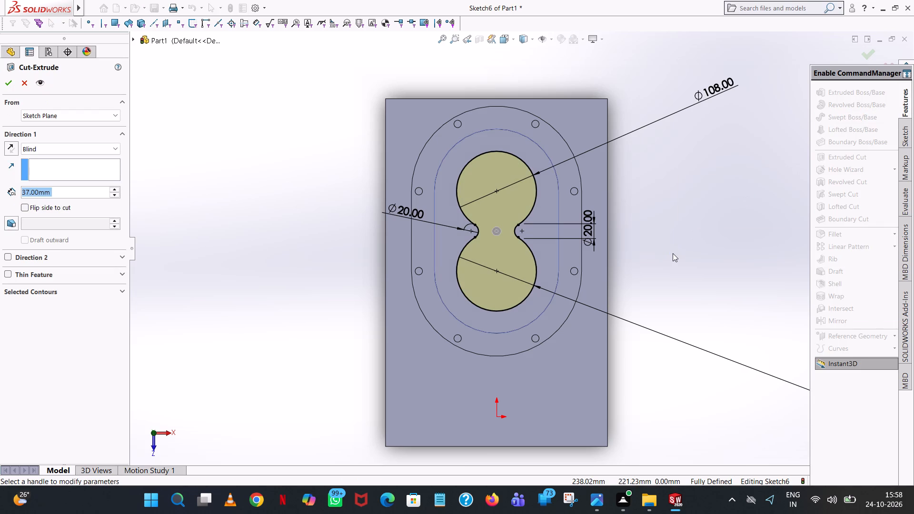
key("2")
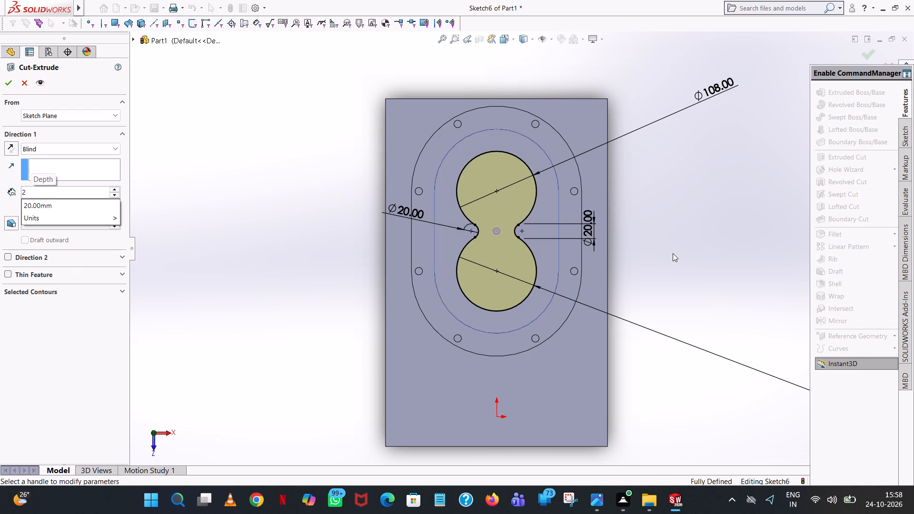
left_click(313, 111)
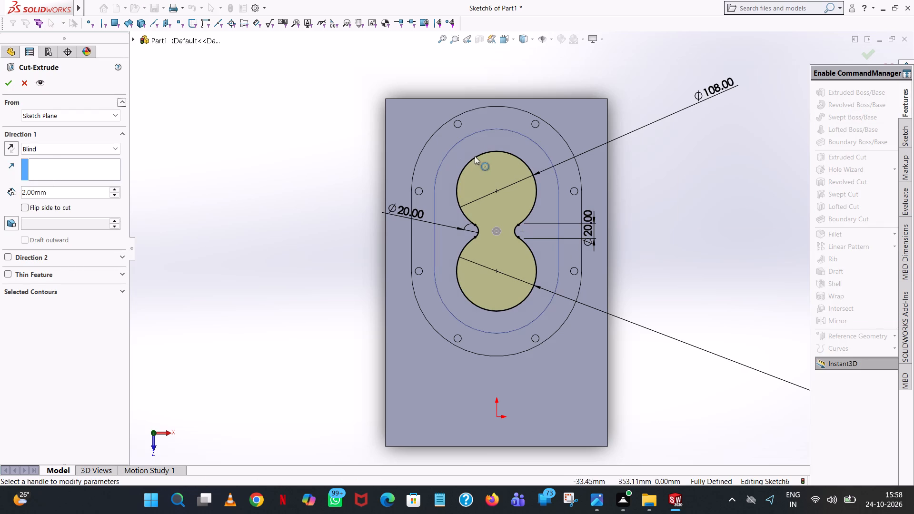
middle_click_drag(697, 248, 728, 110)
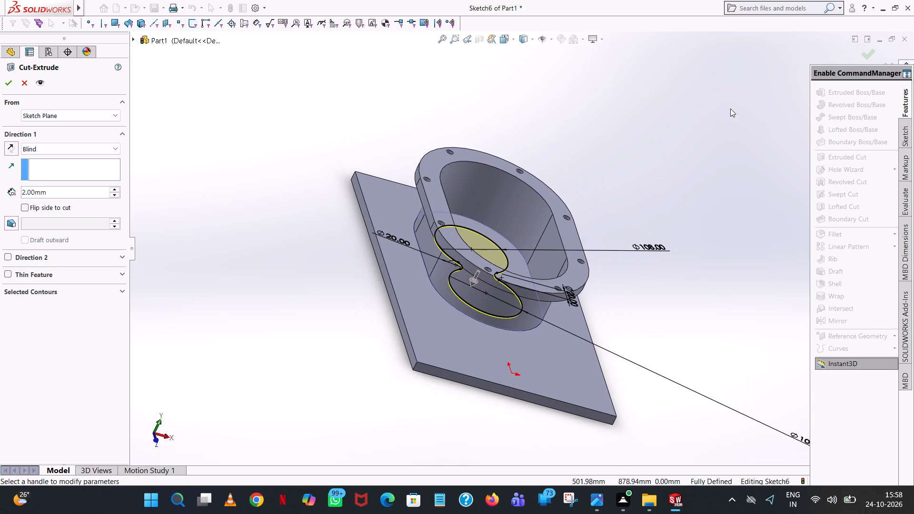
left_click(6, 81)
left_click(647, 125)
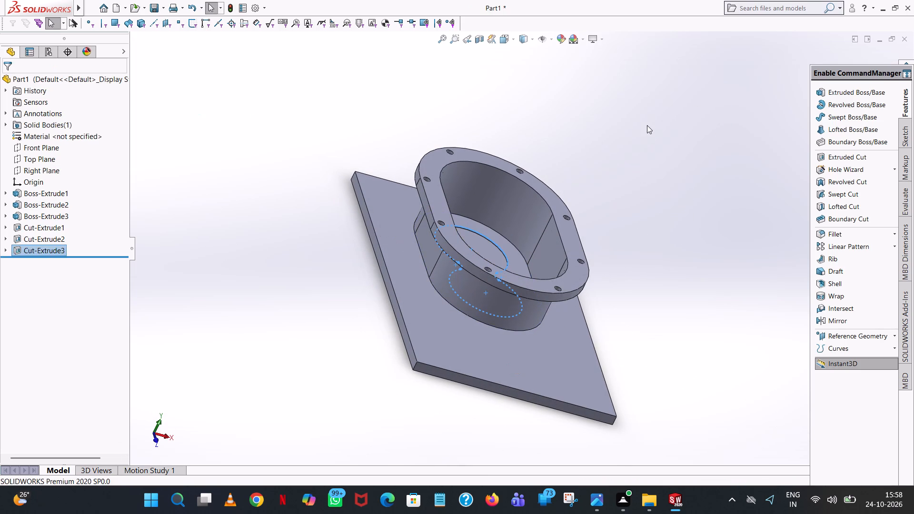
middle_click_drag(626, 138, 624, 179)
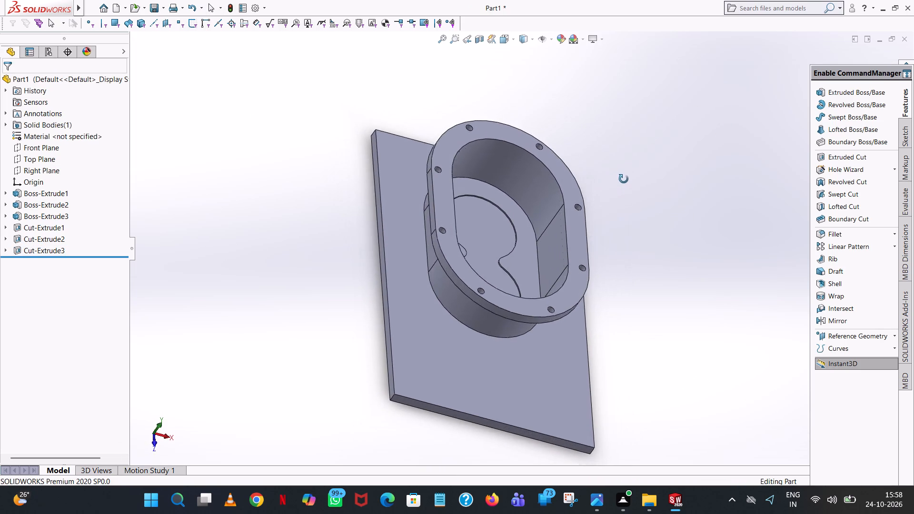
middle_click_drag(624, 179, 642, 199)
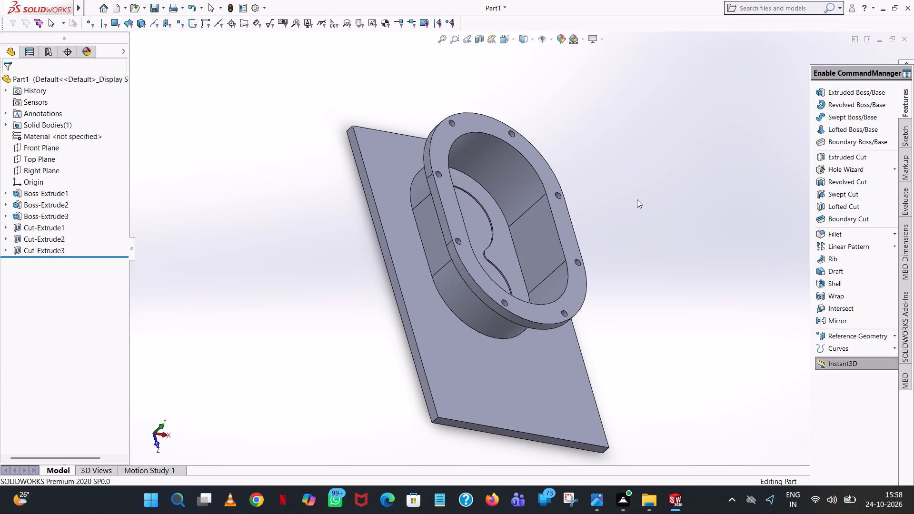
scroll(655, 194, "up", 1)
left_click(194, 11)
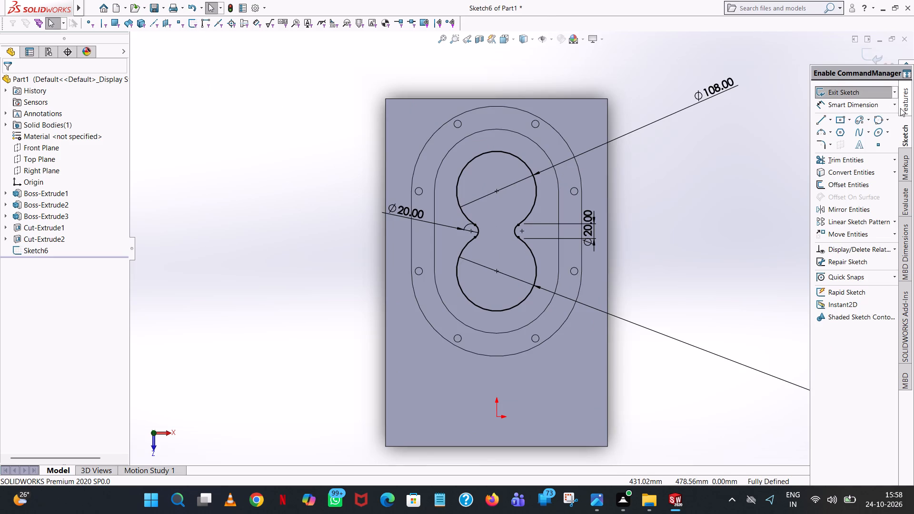
Extrude the figure-eight profile as a 2 mm blind boss on the cavity floor, merged with the body.
left_click(907, 105)
left_click(868, 91)
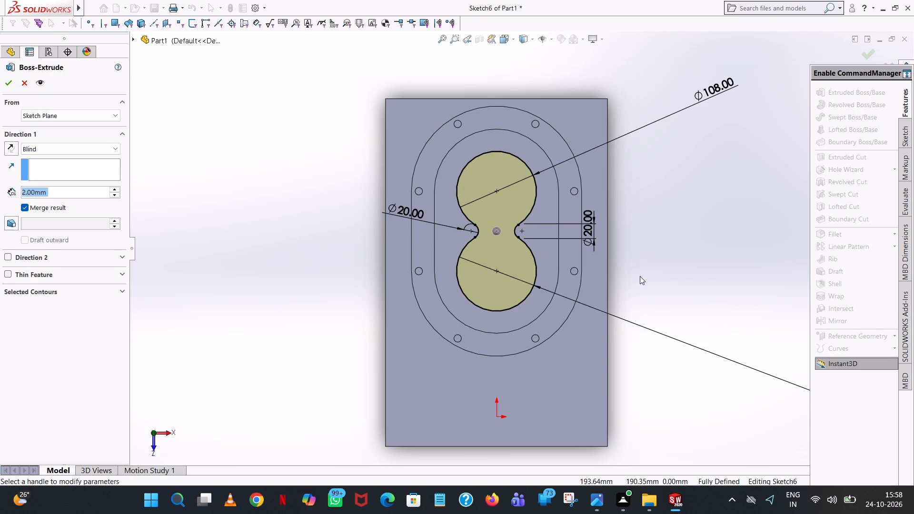
middle_click_drag(640, 275, 642, 201)
left_click(13, 83)
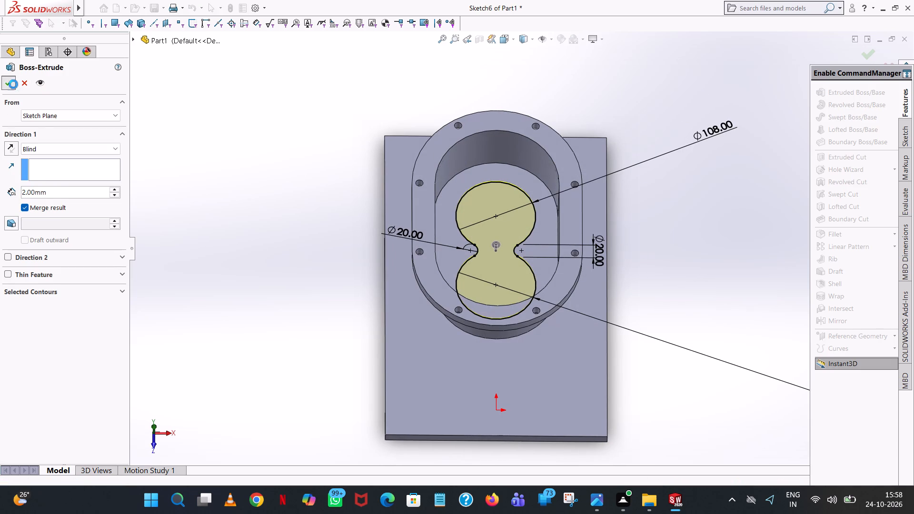
left_click(312, 111)
scroll(312, 113, "up", 1)
middle_click_drag(313, 120, 315, 178)
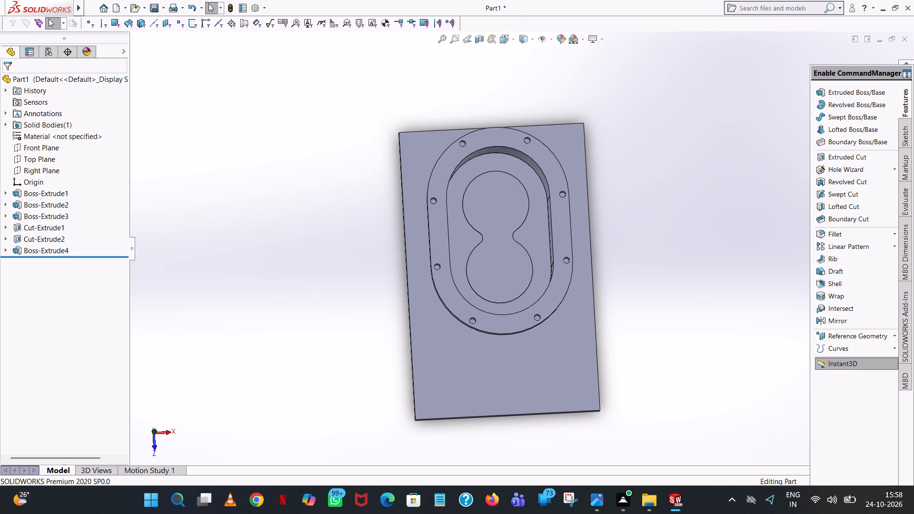
Start an extruded-cut sketch on the figure-eight boss's top face and draw a 37.5 mm radius circle centred on its upper lobe.
scroll(491, 226, "down", 6)
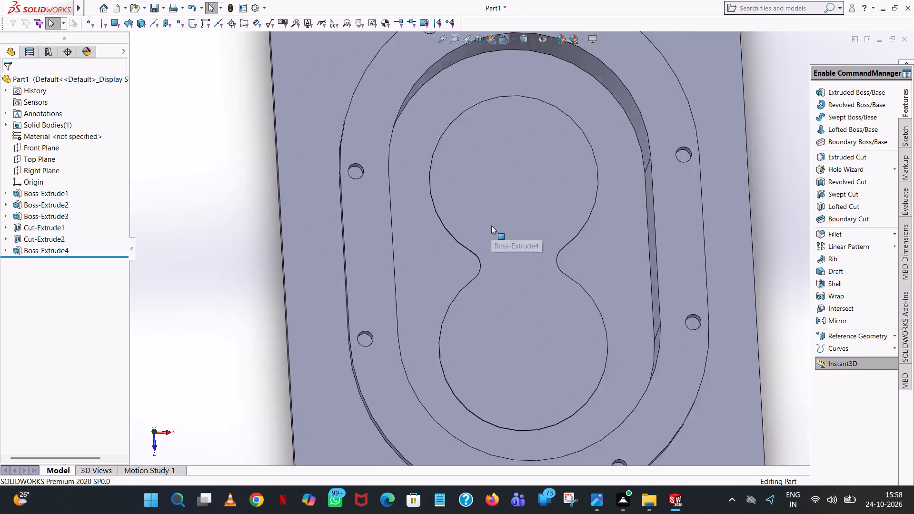
scroll(491, 226, "down", 2)
scroll(572, 255, "up", 9)
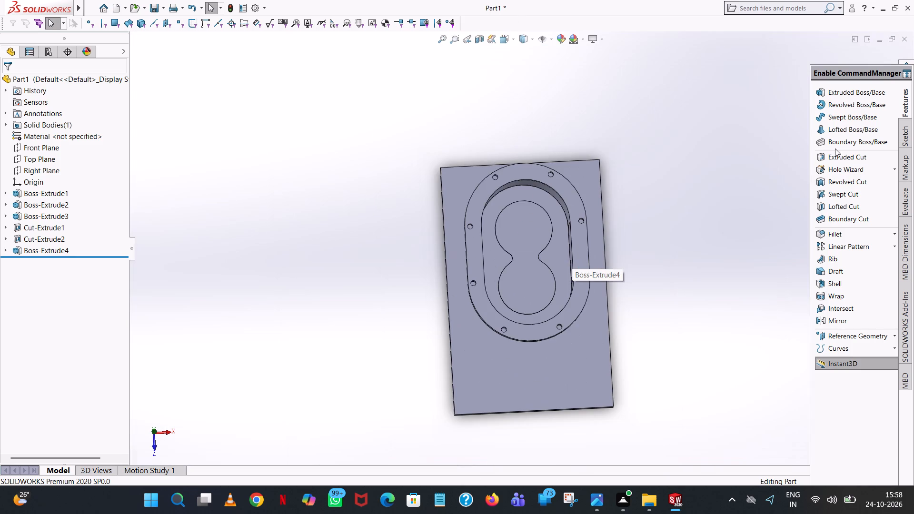
left_click(851, 153)
left_click(531, 223)
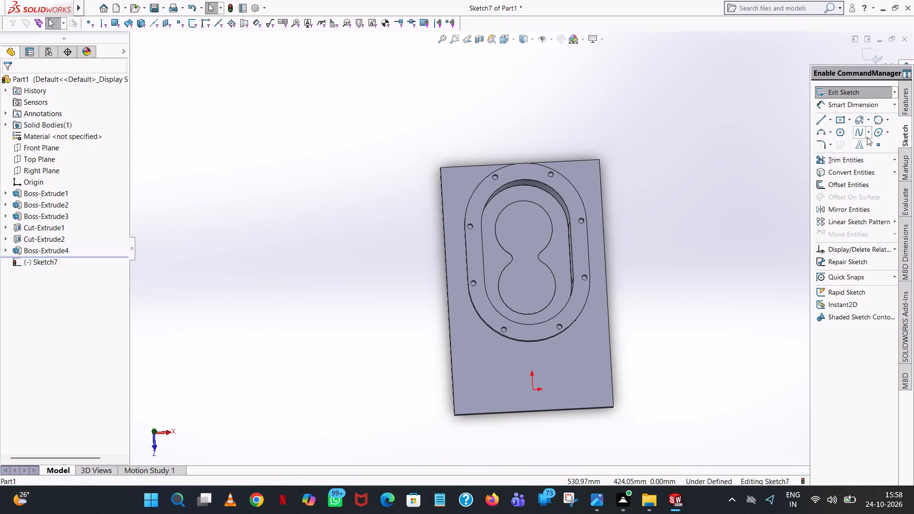
left_click(514, 39)
left_click(560, 94)
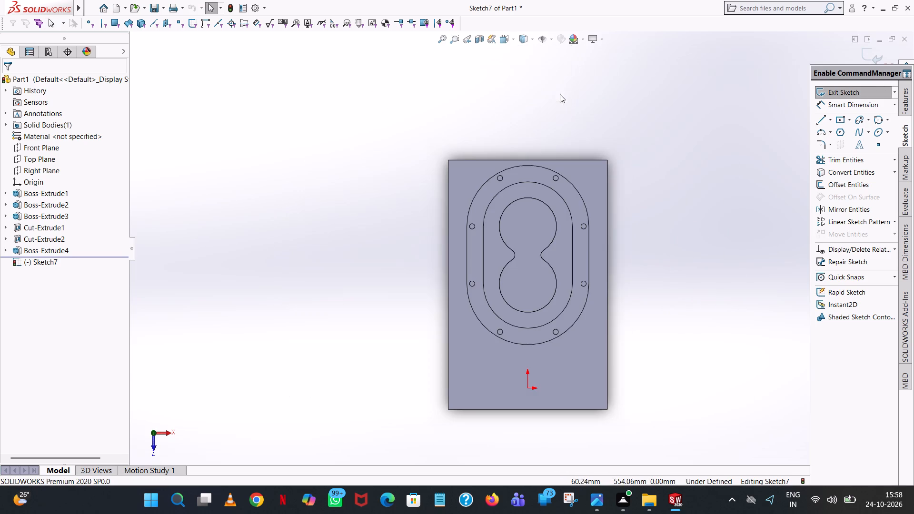
left_click(889, 120)
left_click(833, 122)
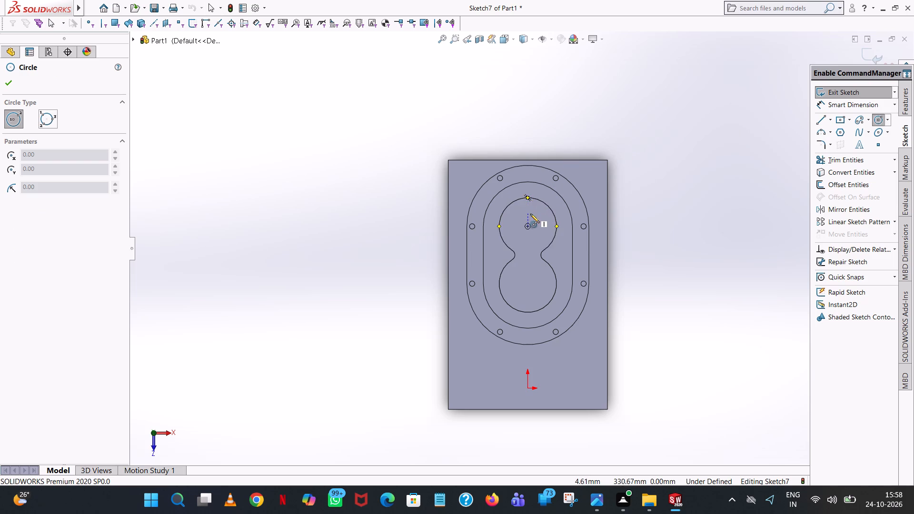
left_click(528, 226)
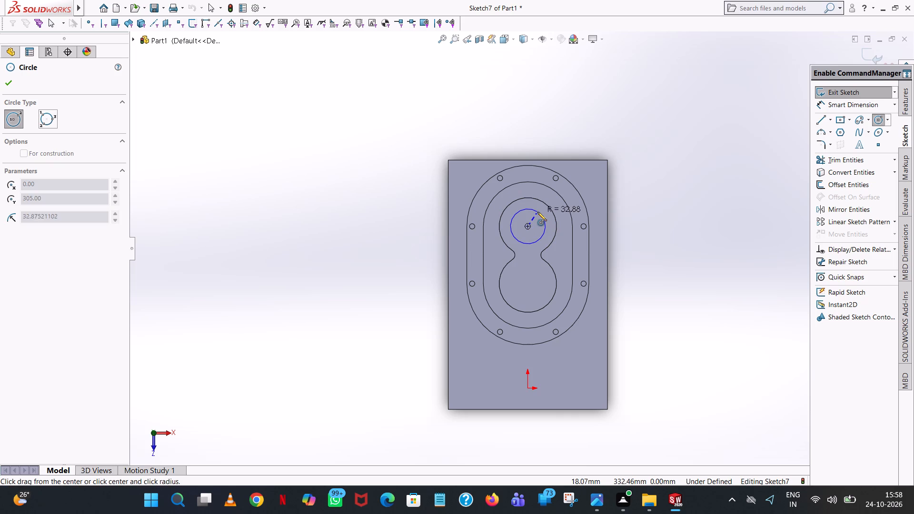
left_click(537, 212)
type("75/2")
key("Return")
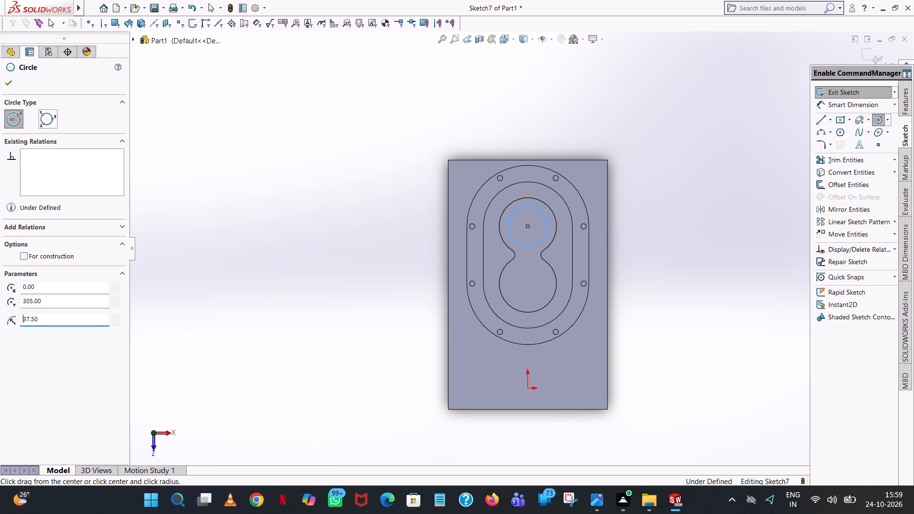
Sketch a 47 mm radius circle concentric with the 37.5 mm radius circle on the upper lobe.
left_click(527, 226)
scroll(529, 224, "down", 6)
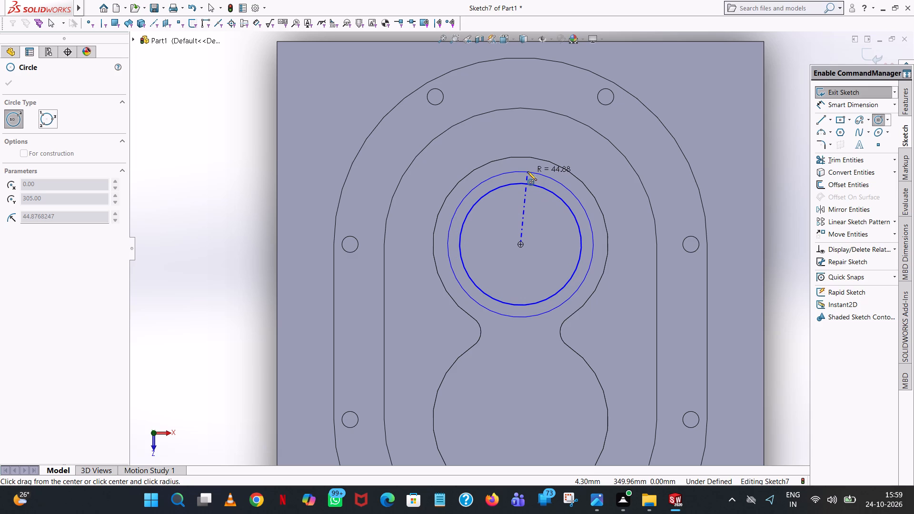
left_click(527, 171)
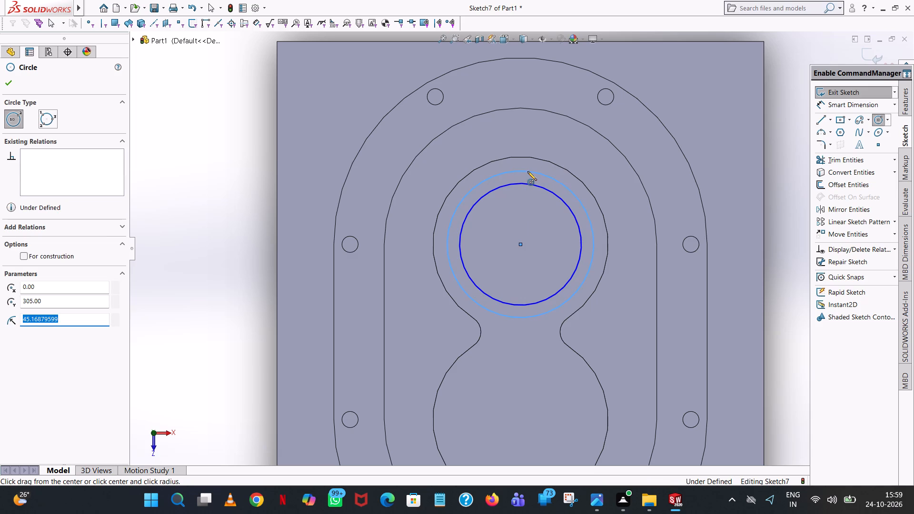
type("94/2")
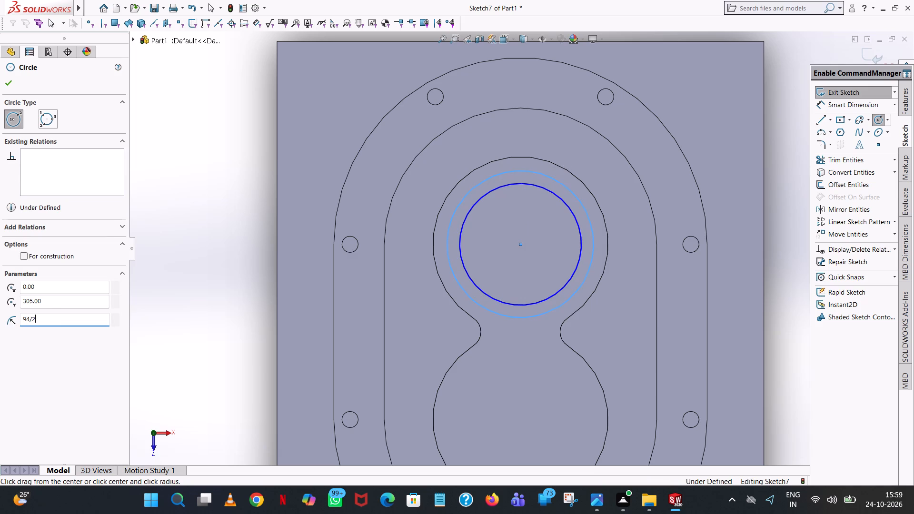
key("Return")
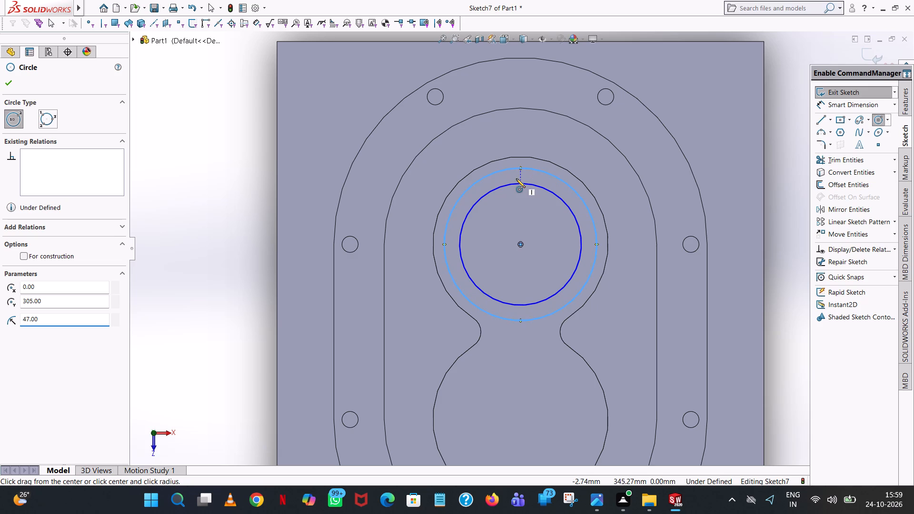
Trim away the inner 37.5 mm radius circle on the upper lobe, keeping the 47 mm radius circle.
right_click(516, 178)
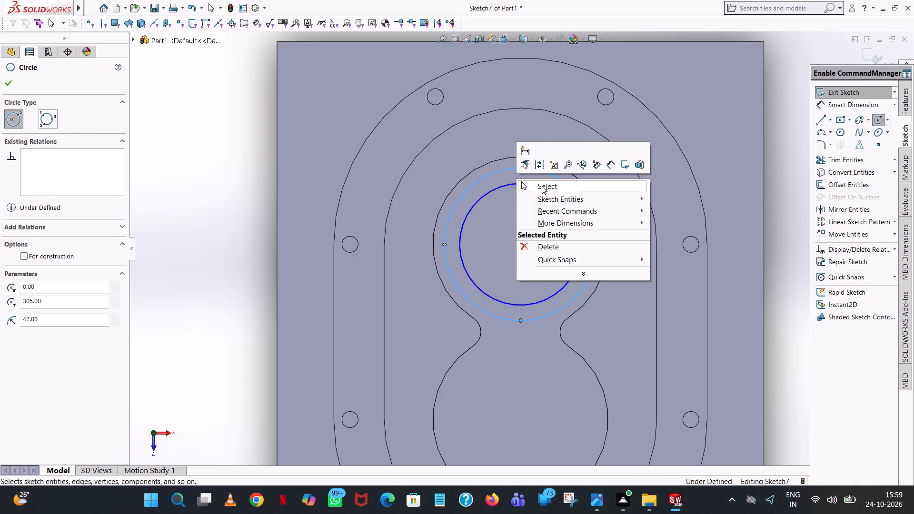
left_click(542, 186)
scroll(577, 147, "down", 2)
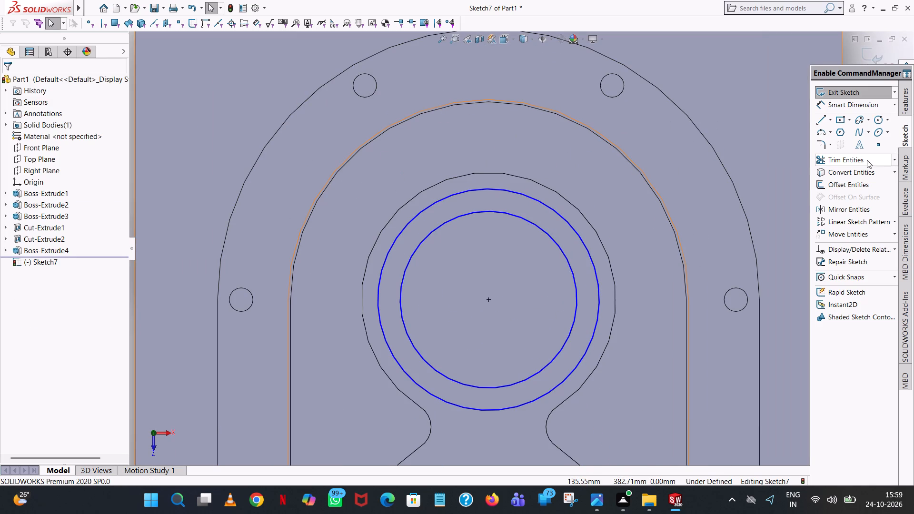
left_click(867, 160)
left_click(508, 214)
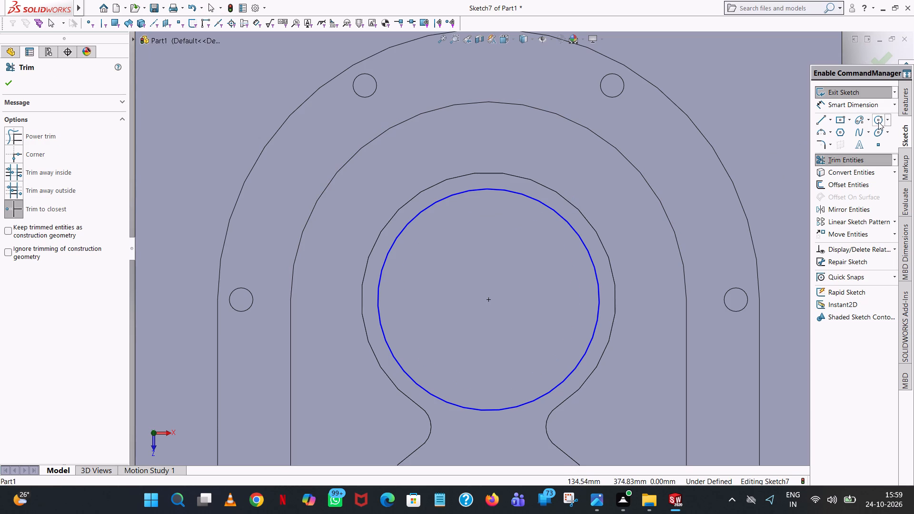
Sketch a line about 123 mm long from the 47 mm radius circle's centre toward the upper right, at 45°.
left_click(878, 122)
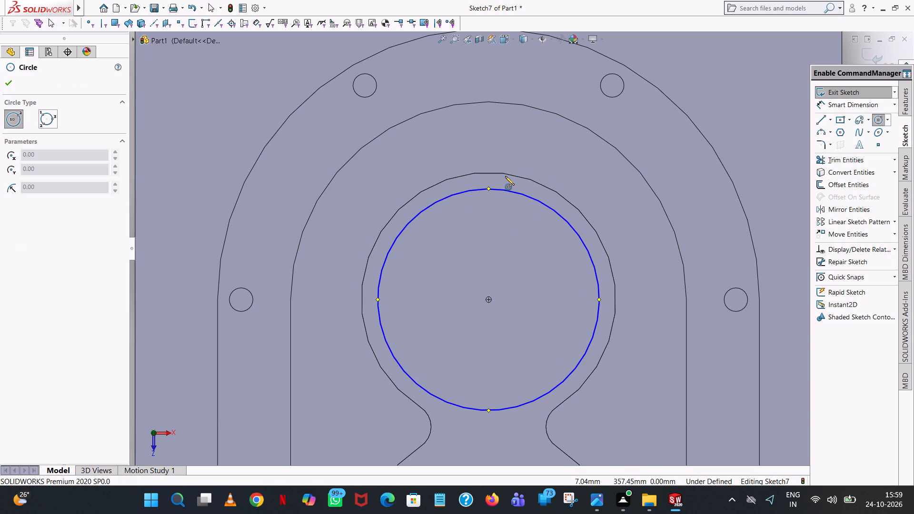
left_click(821, 117)
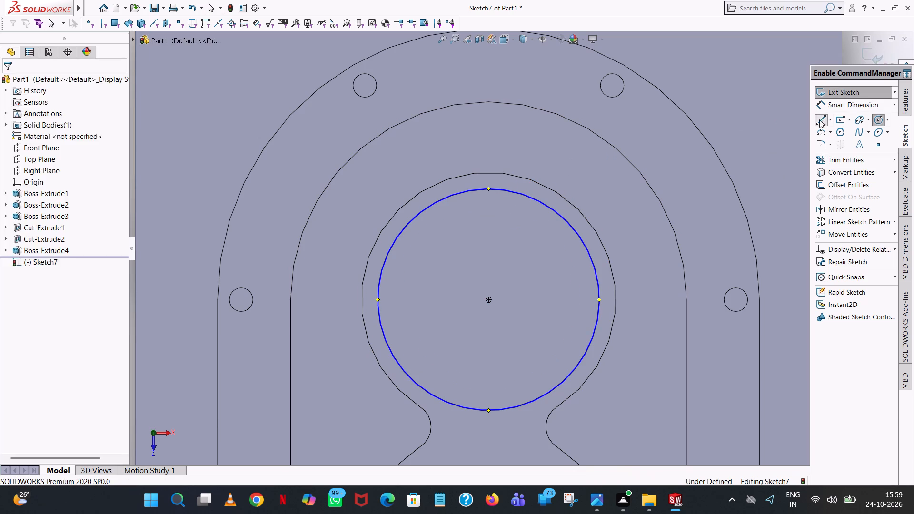
left_click(487, 301)
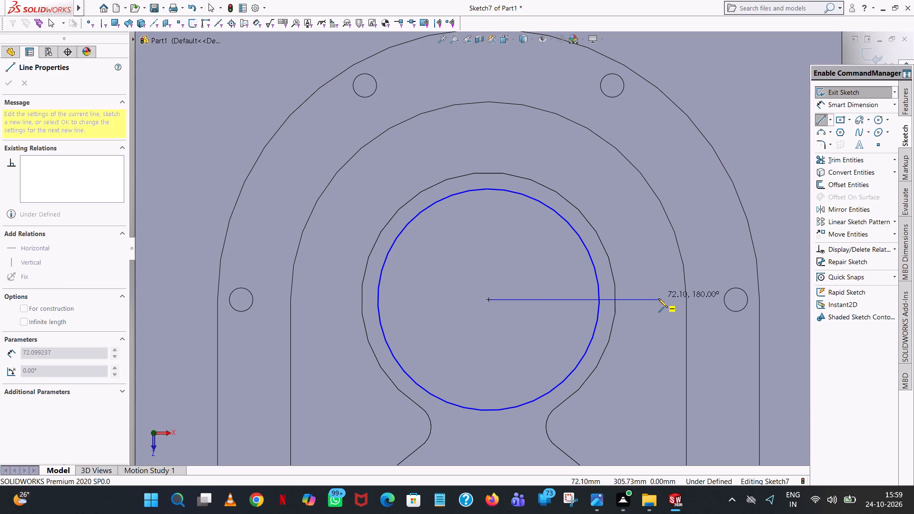
left_click(671, 74)
right_click(671, 74)
left_click(700, 82)
left_click(644, 110)
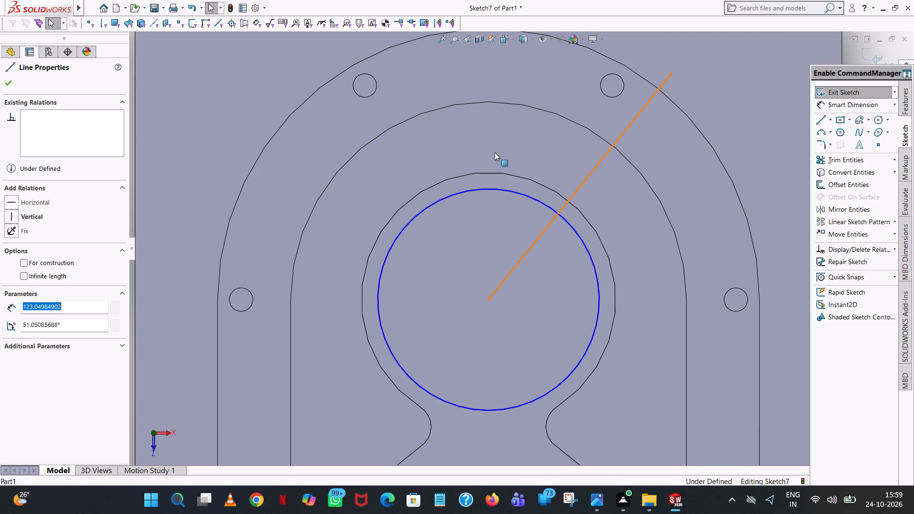
double_click(63, 323)
type("45")
key("Return")
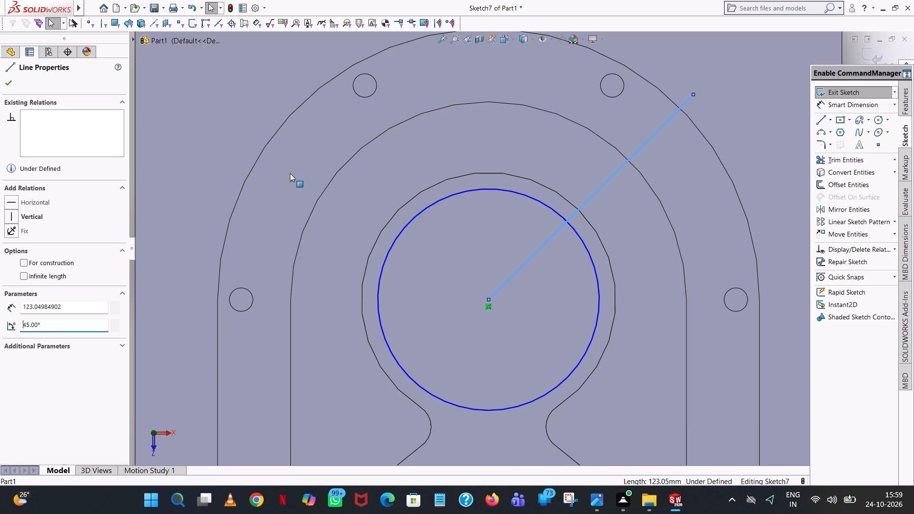
Sketch a second line about 132 mm long from the circle's centre toward the upper left, at 135°.
left_click(817, 127)
left_click(816, 119)
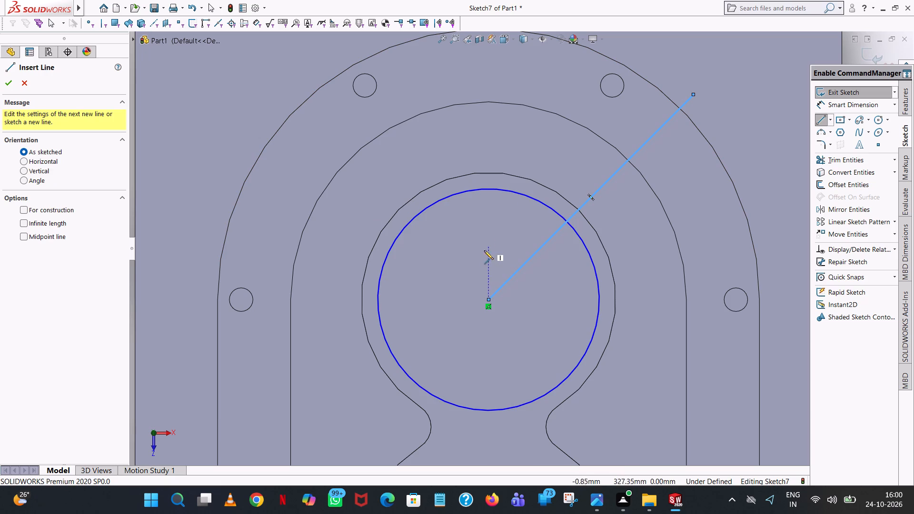
left_click(487, 298)
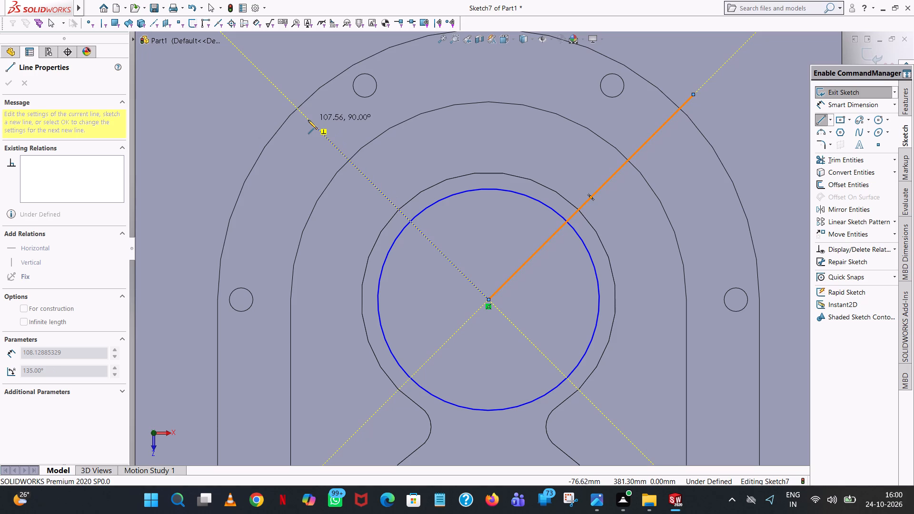
left_click(291, 61)
right_click(291, 61)
left_click(339, 68)
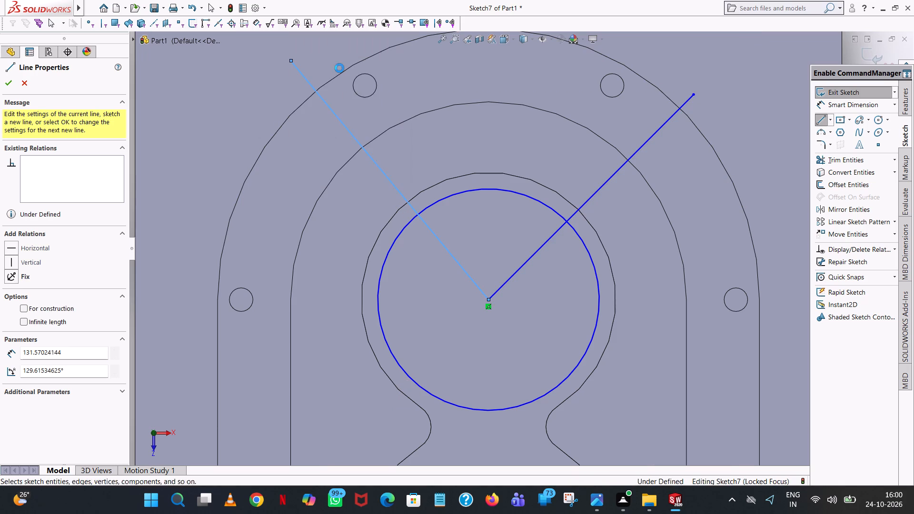
left_click(348, 128)
left_click(79, 318)
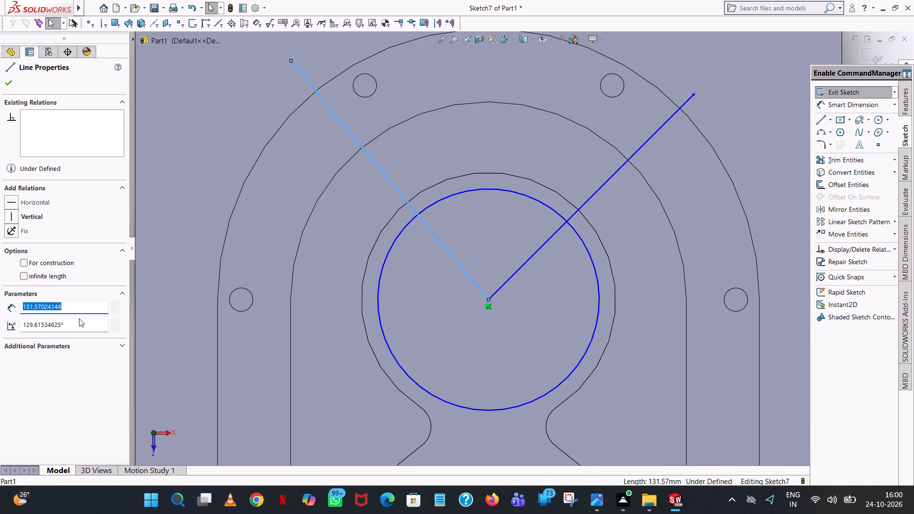
left_click_drag(79, 318, 74, 322)
double_click(71, 323)
type("90+45")
key("Return")
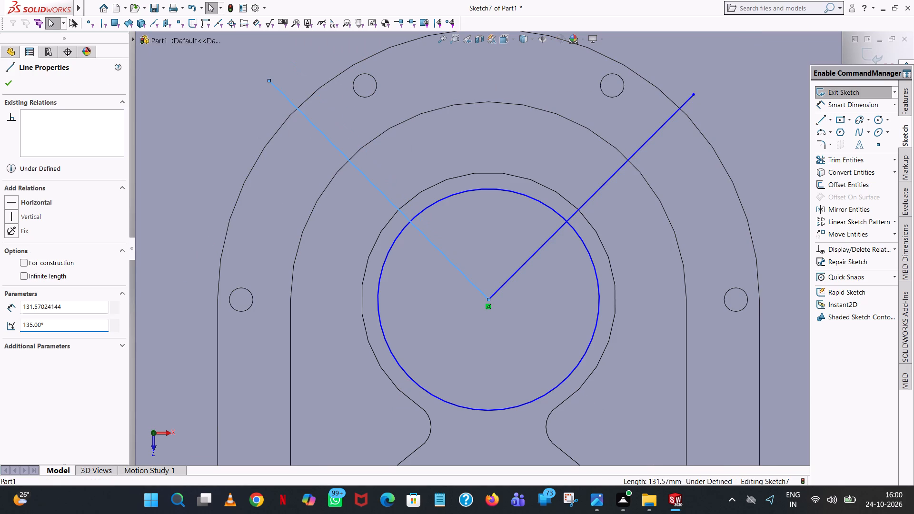
Sketch a third line about 96 mm long from the circle's centre toward the lower right, at 315°.
scroll(144, 216, "up", 6)
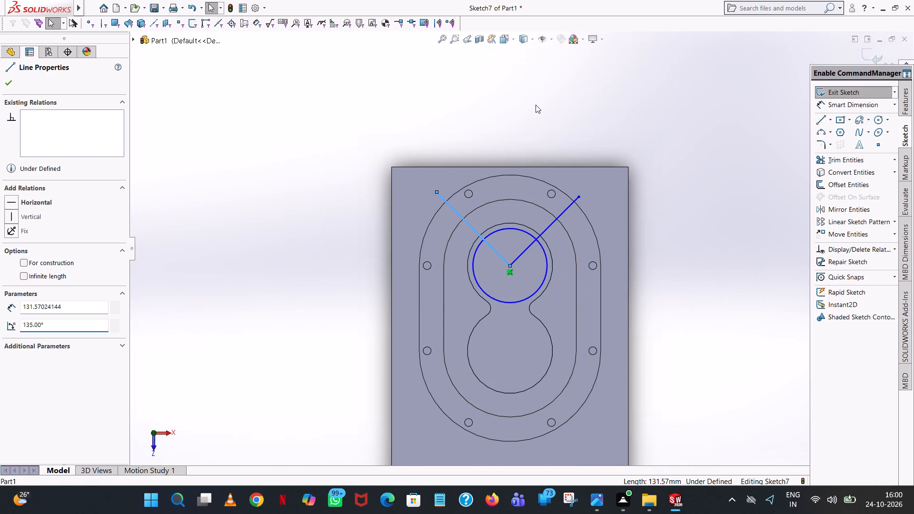
left_click(536, 104)
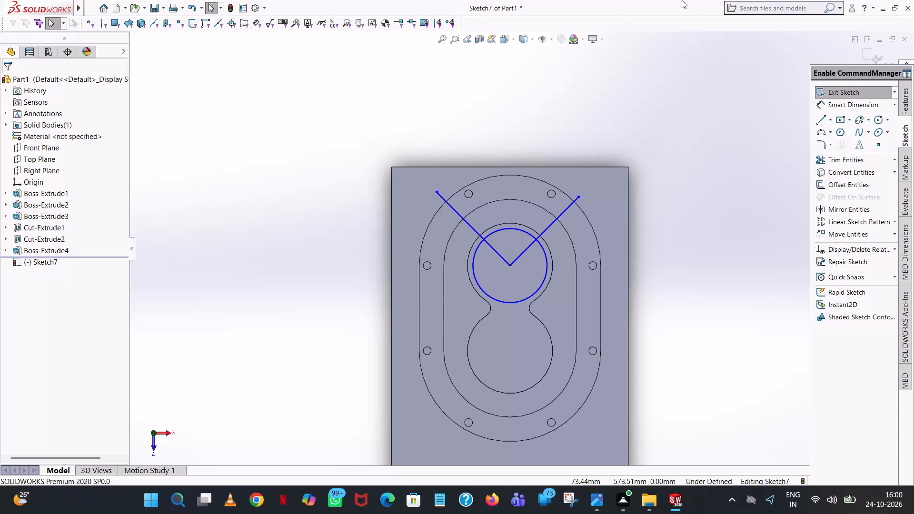
left_click(818, 120)
left_click(512, 266)
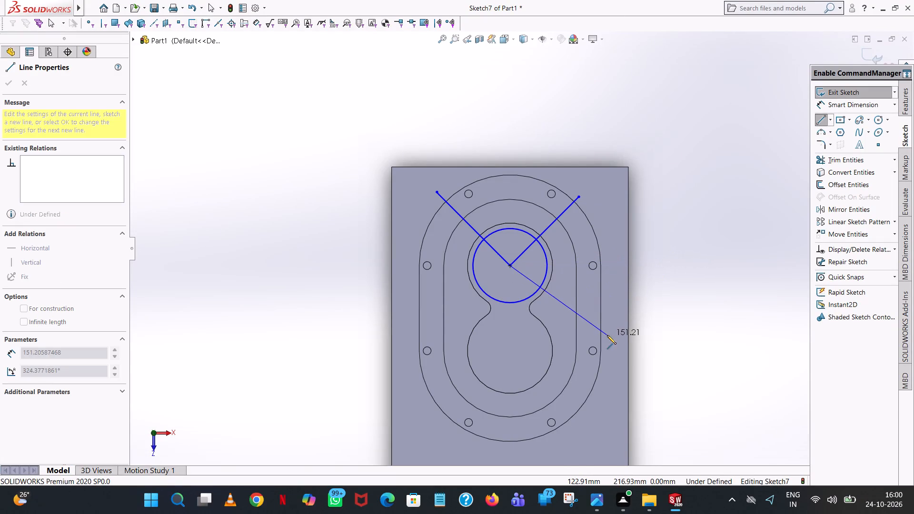
left_click(558, 325)
right_click(557, 325)
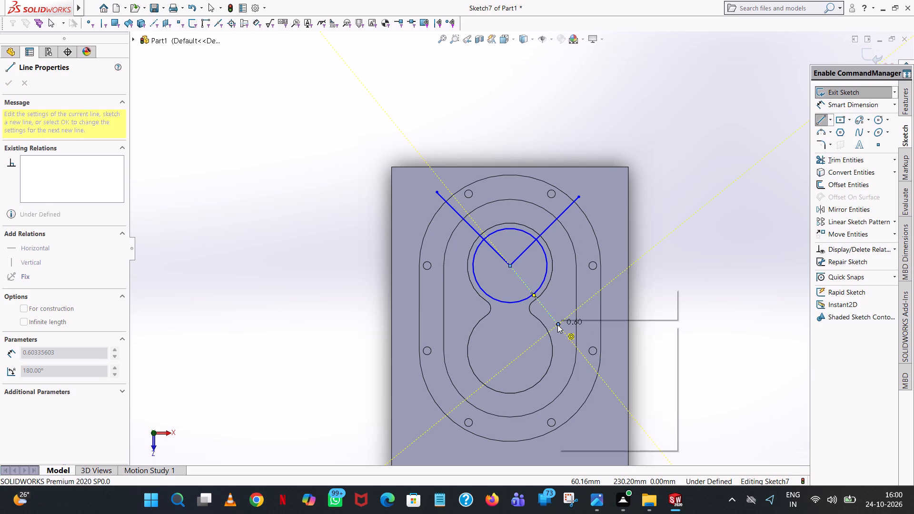
left_click(590, 330)
left_click(539, 304)
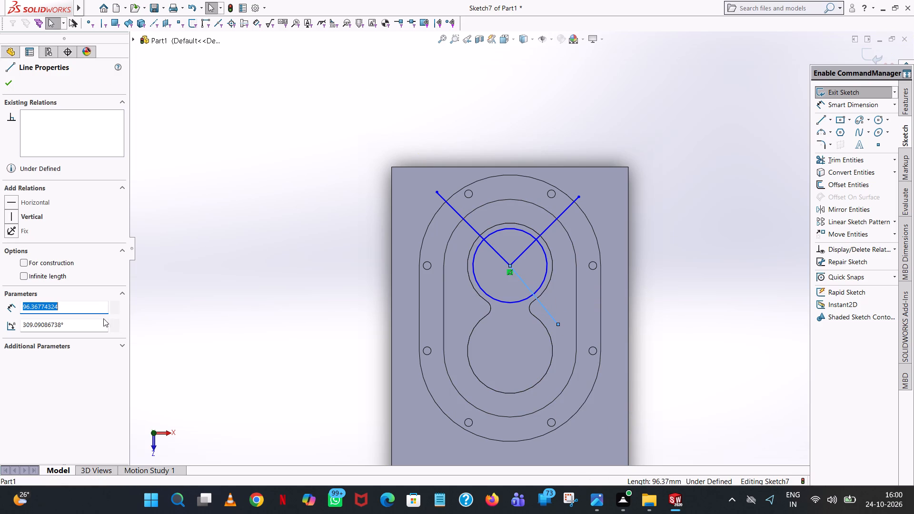
double_click(72, 327)
type("360-45")
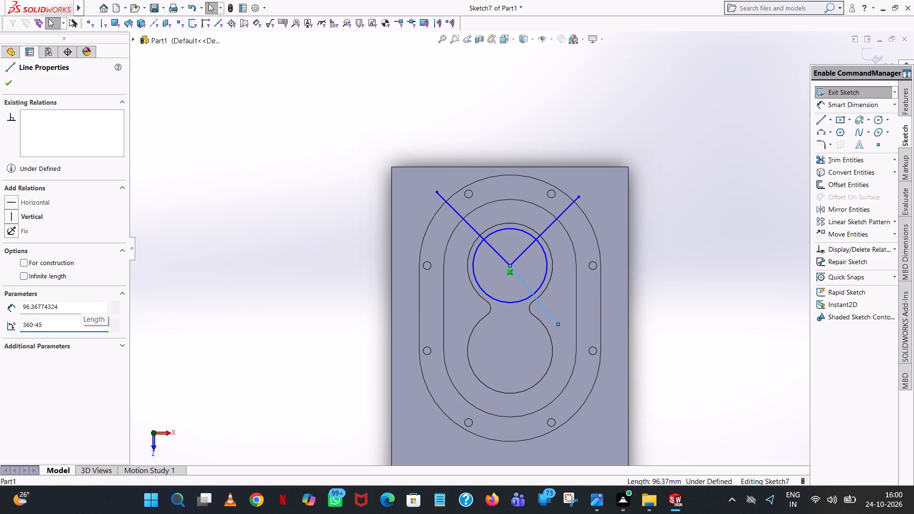
key("Return")
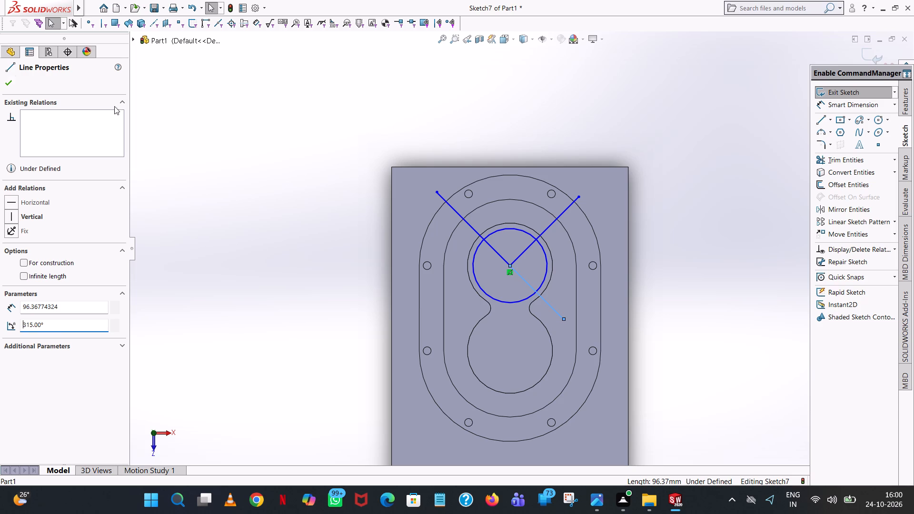
left_click(5, 85)
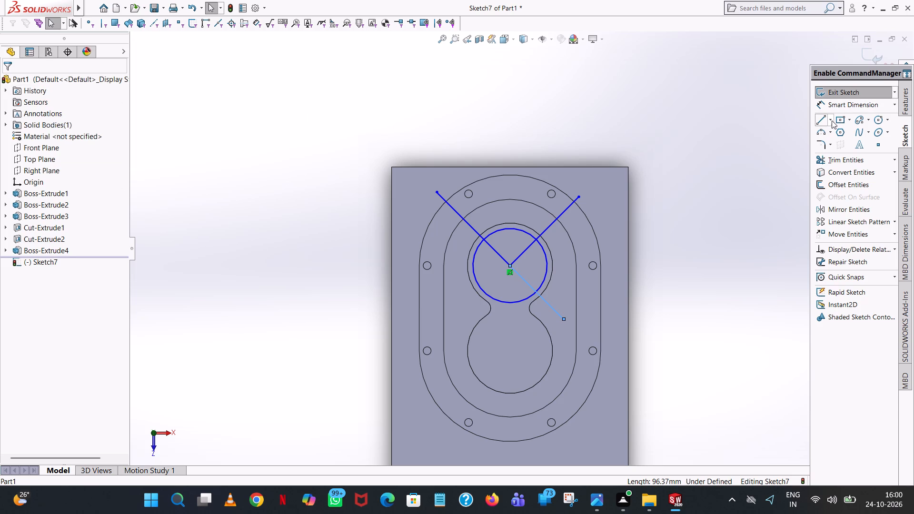
Sketch a fourth line about 92 mm long from the circle's centre toward the lower left, snapped perpendicular.
left_click(825, 119)
left_click(510, 266)
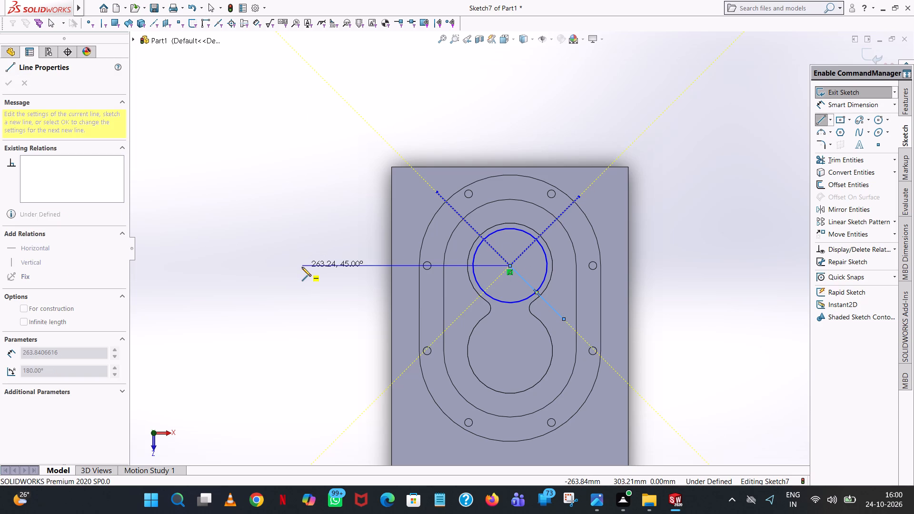
left_click(458, 316)
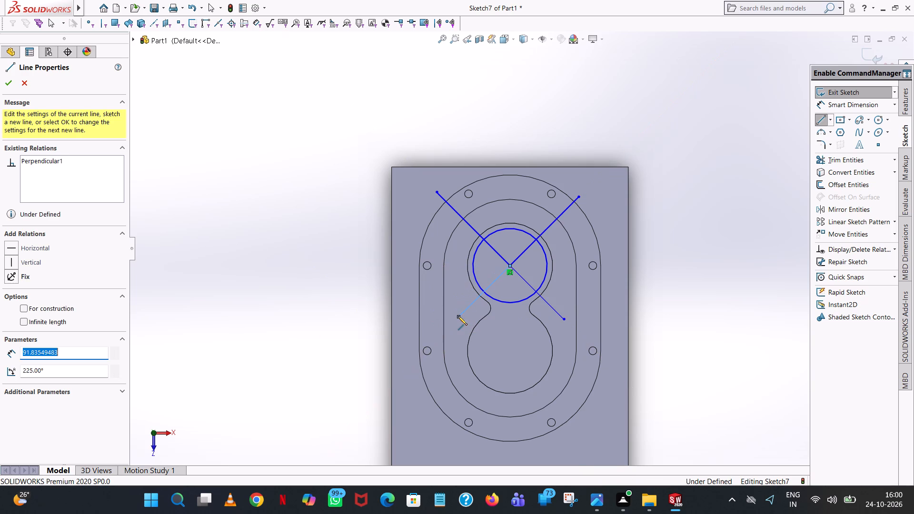
right_click(458, 316)
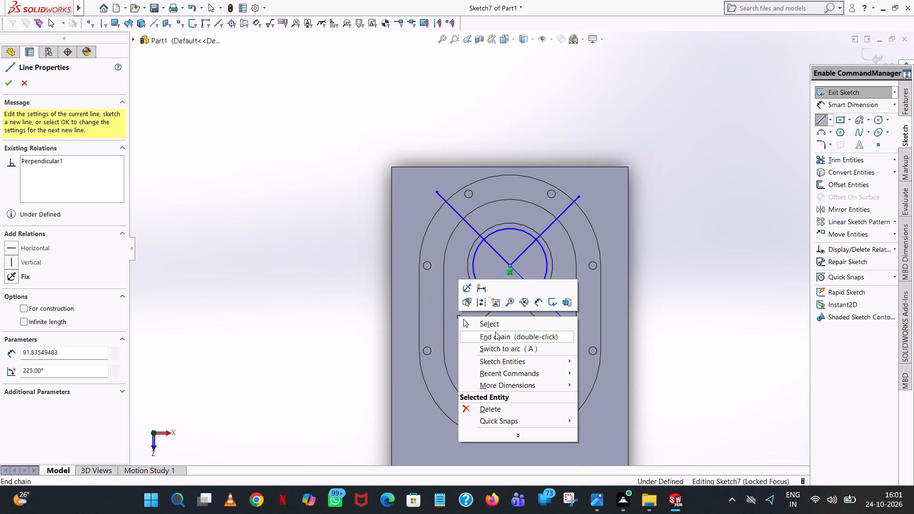
left_click(500, 323)
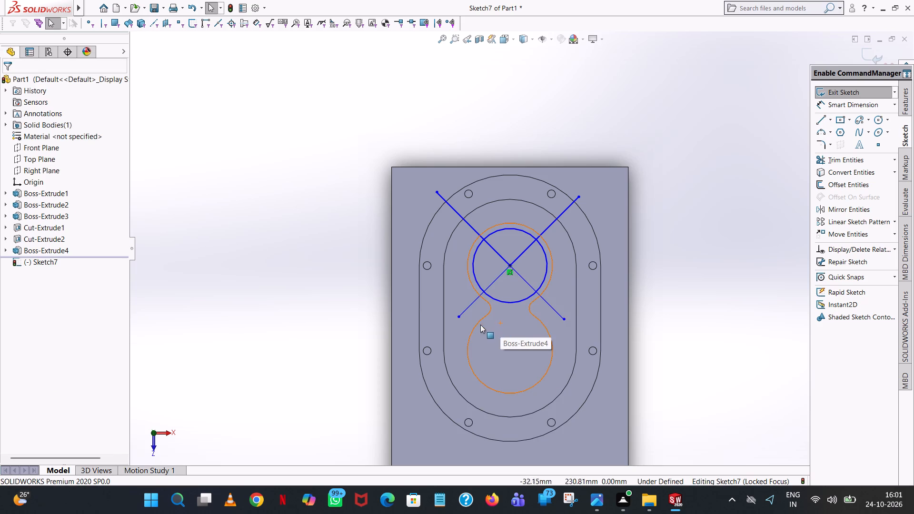
Set the angle of the lower-left line to 225°.
left_click(469, 305)
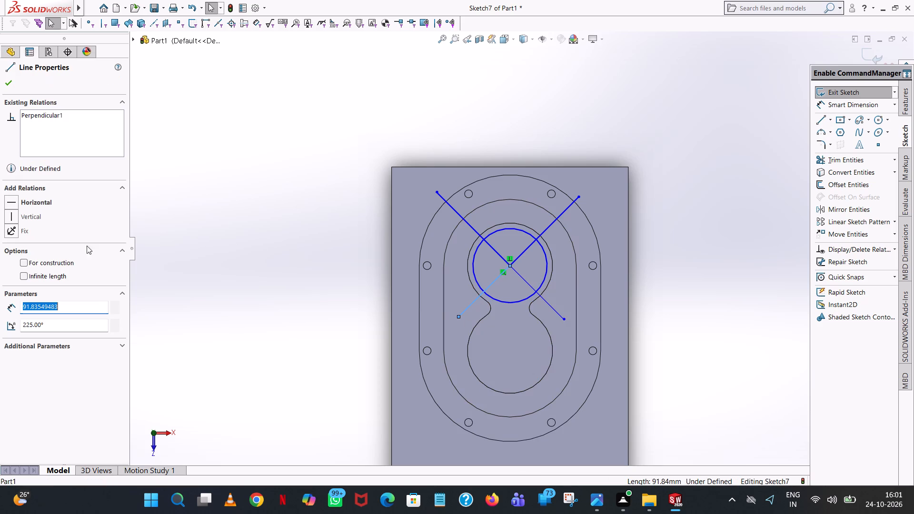
double_click(72, 325)
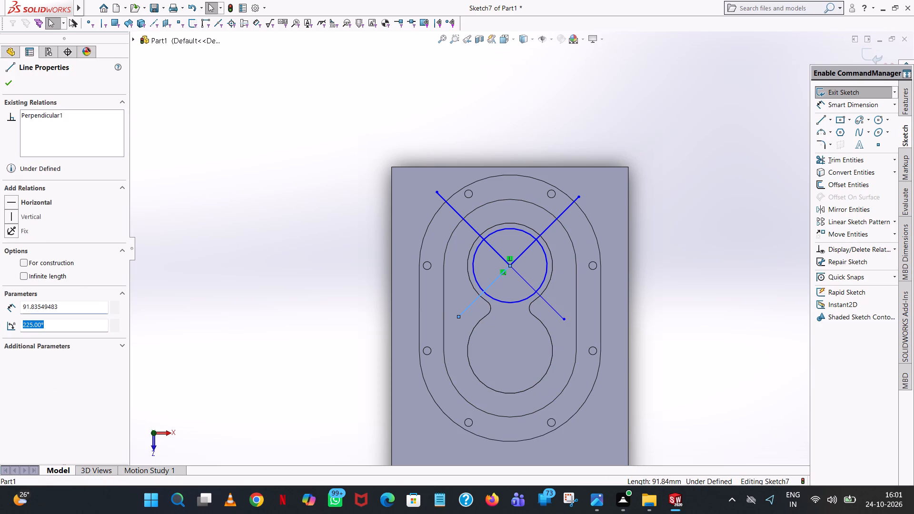
type("180+45")
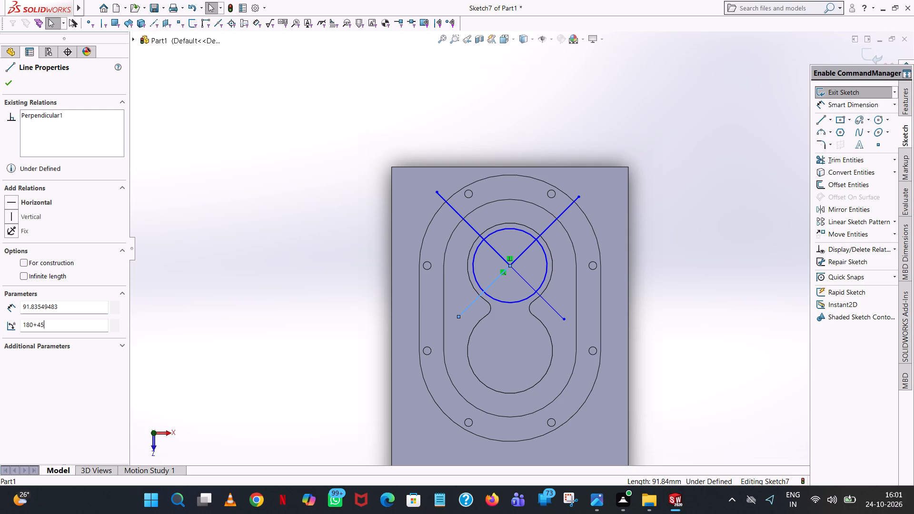
key("Return")
key("Return")
key("Return")
key("Return")
key("Return")
left_click(7, 83)
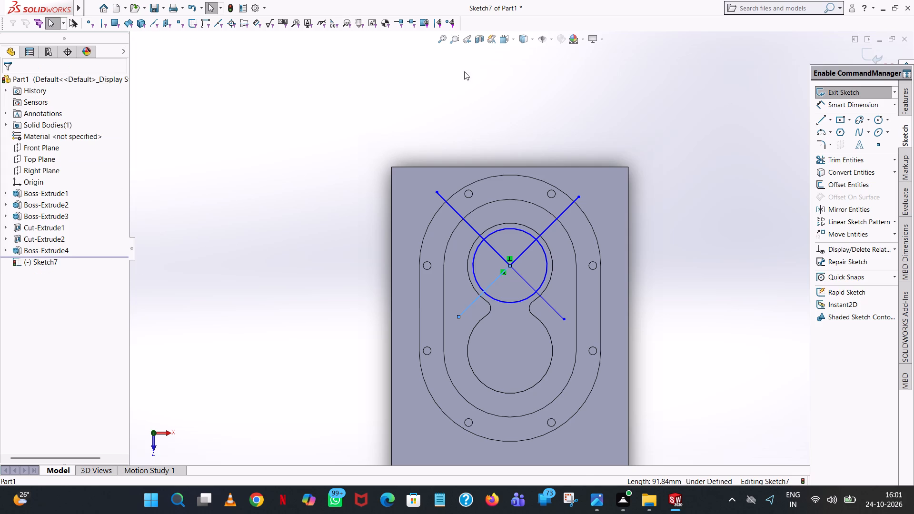
left_click(475, 71)
left_click(491, 286)
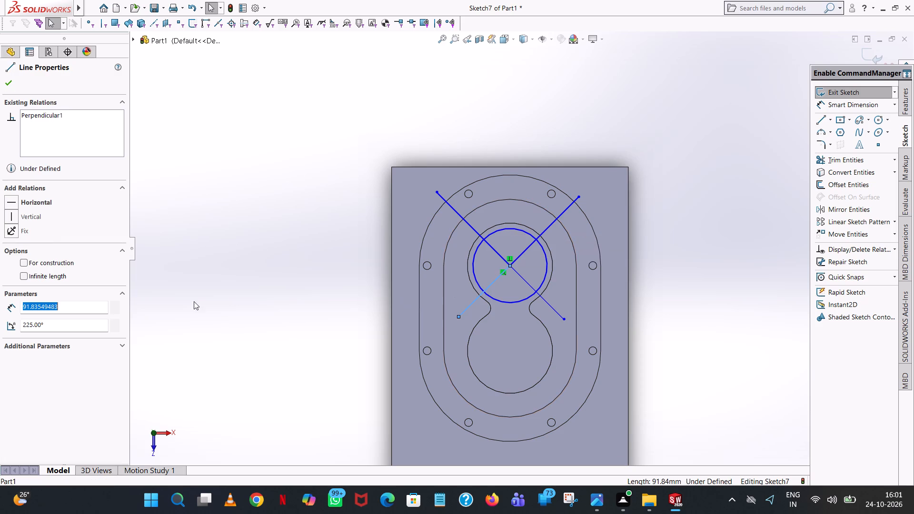
double_click(82, 325)
type("180+45")
key("Return")
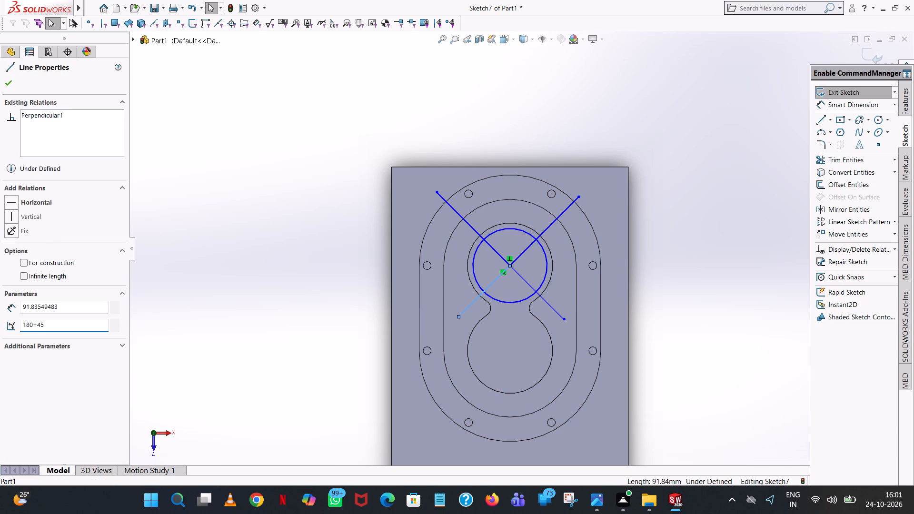
left_click(10, 86)
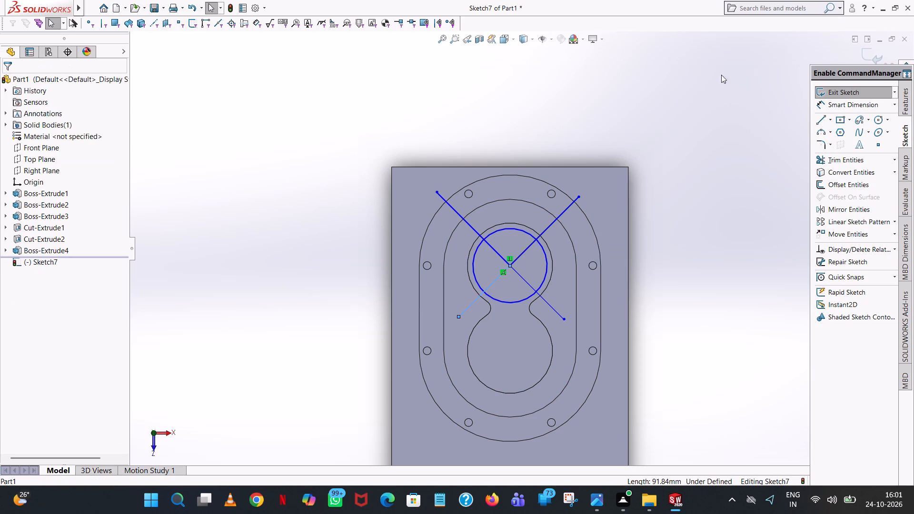
Trim away both segments of the lower-left diagonal line at the upper circle.
left_click(868, 158)
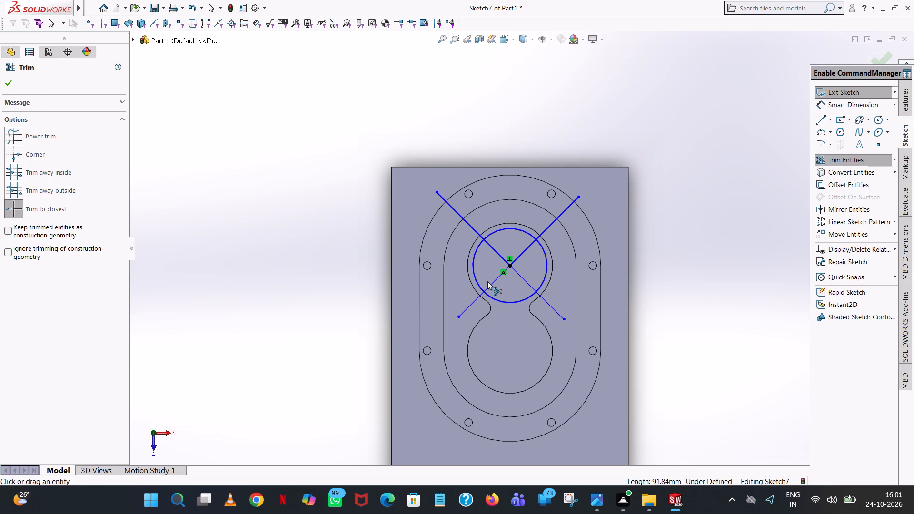
left_click(492, 281)
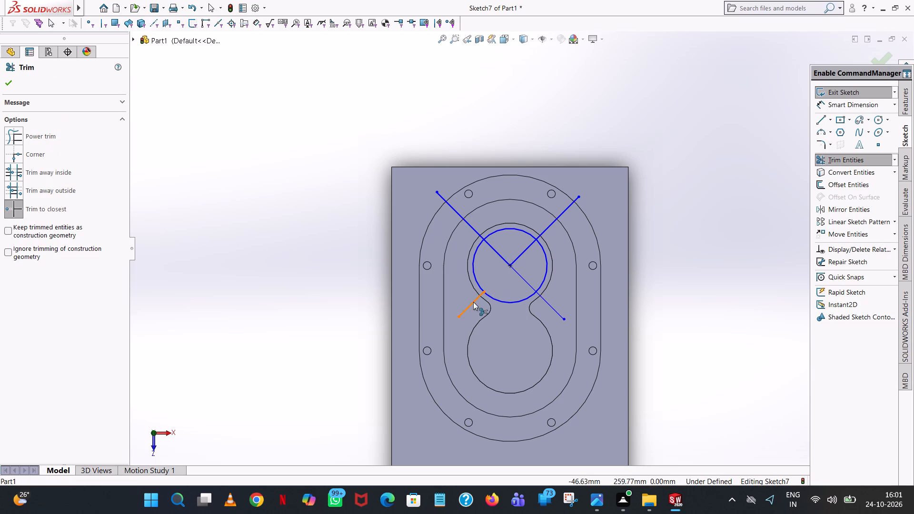
left_click(473, 302)
Sketch a new line about 99 mm long from the upper circle's centre toward the lower left and set its angle to 225°.
left_click(823, 117)
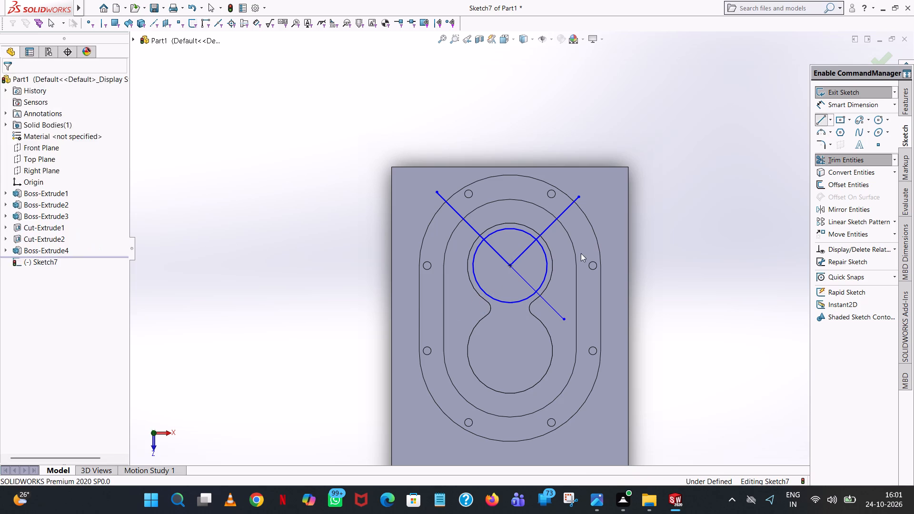
left_click(512, 266)
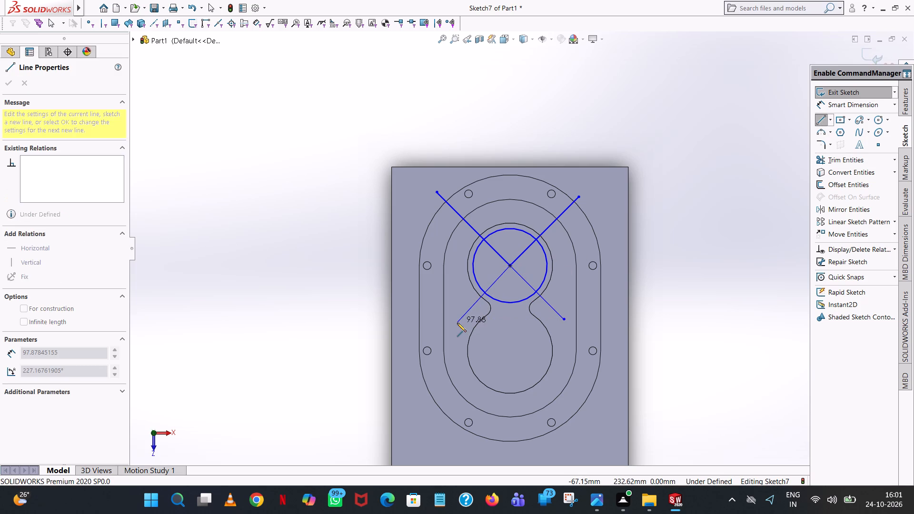
left_click(457, 323)
right_click(457, 323)
left_click(483, 331)
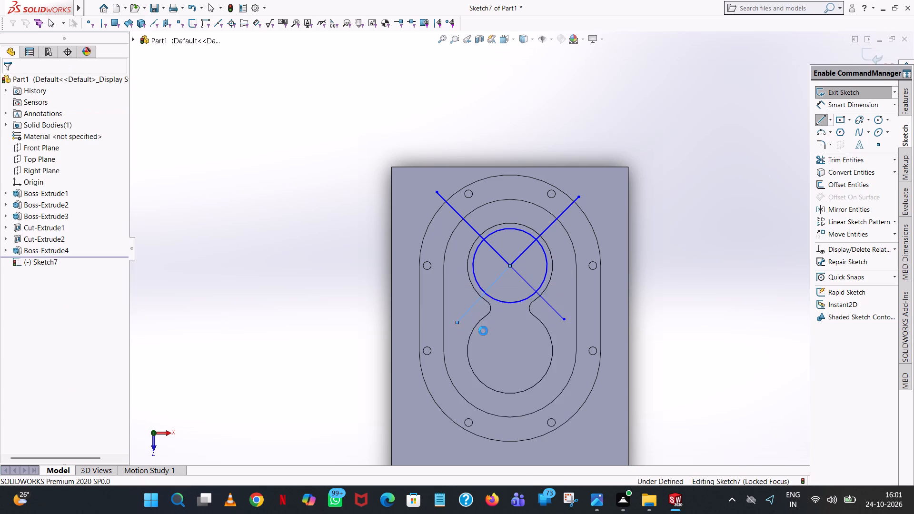
left_click(470, 306)
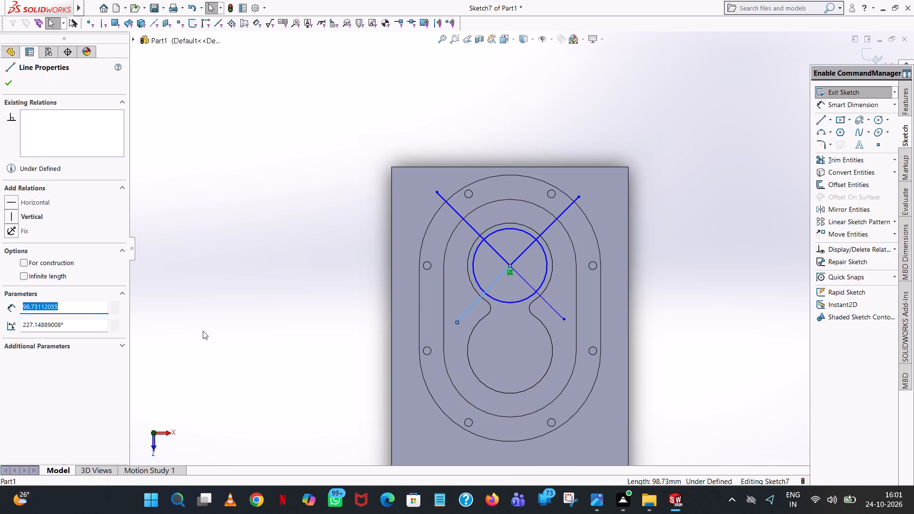
double_click(99, 326)
type("180+45")
key("Return")
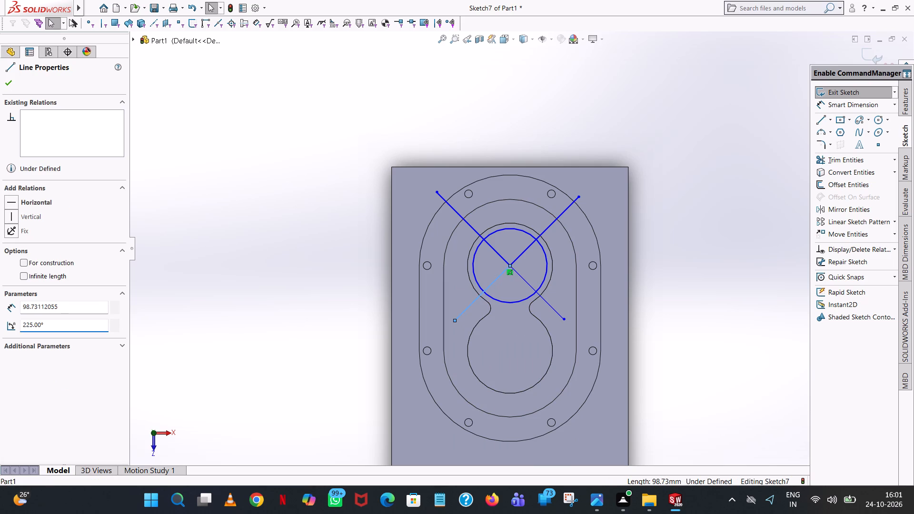
left_click(712, 123)
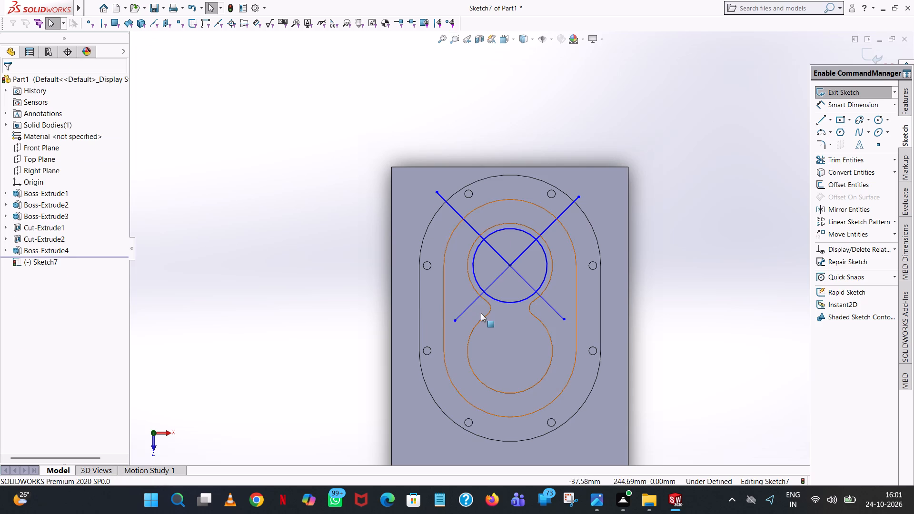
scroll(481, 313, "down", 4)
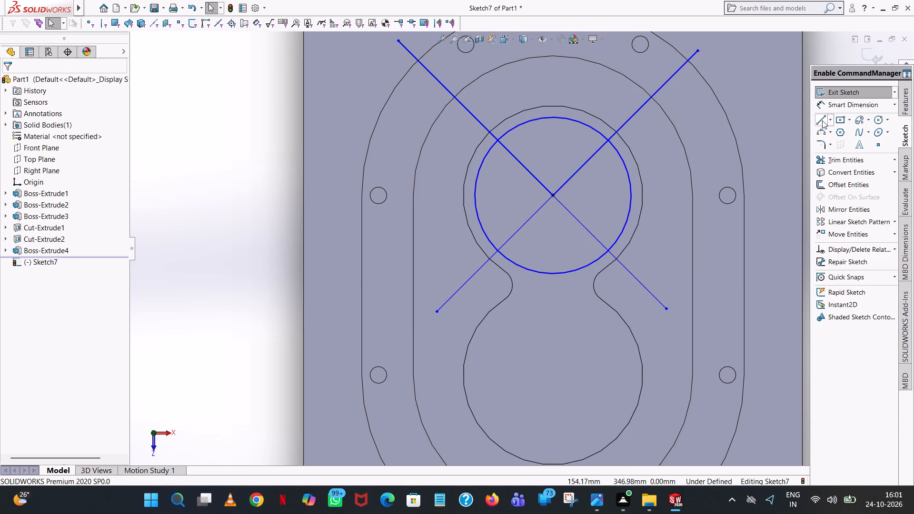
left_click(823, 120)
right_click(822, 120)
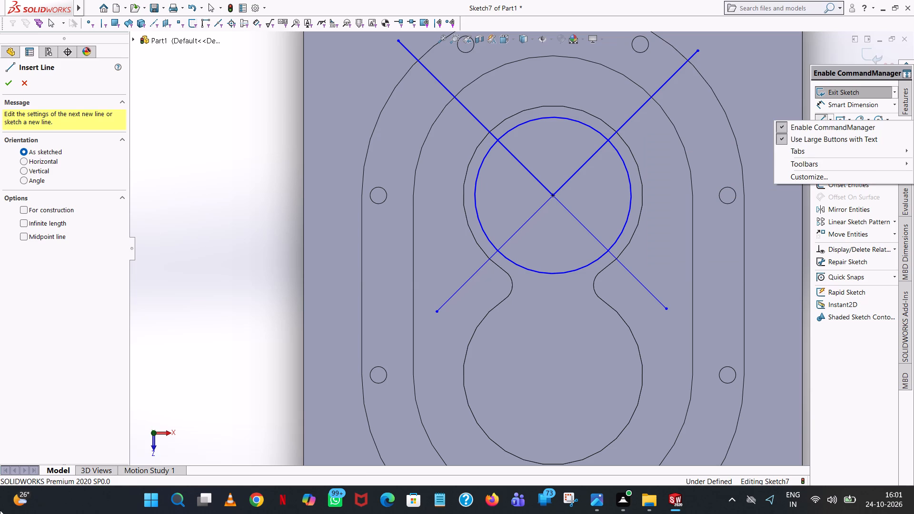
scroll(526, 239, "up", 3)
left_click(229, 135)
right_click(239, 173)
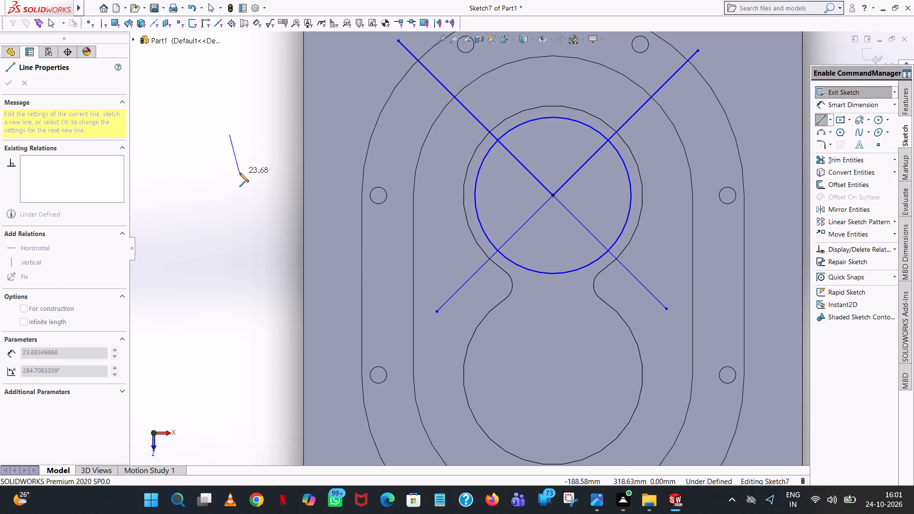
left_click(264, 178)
Sketch a line about 90 mm long from the lower lobe's centre toward the upper right and set its angle to 45°.
left_click(823, 114)
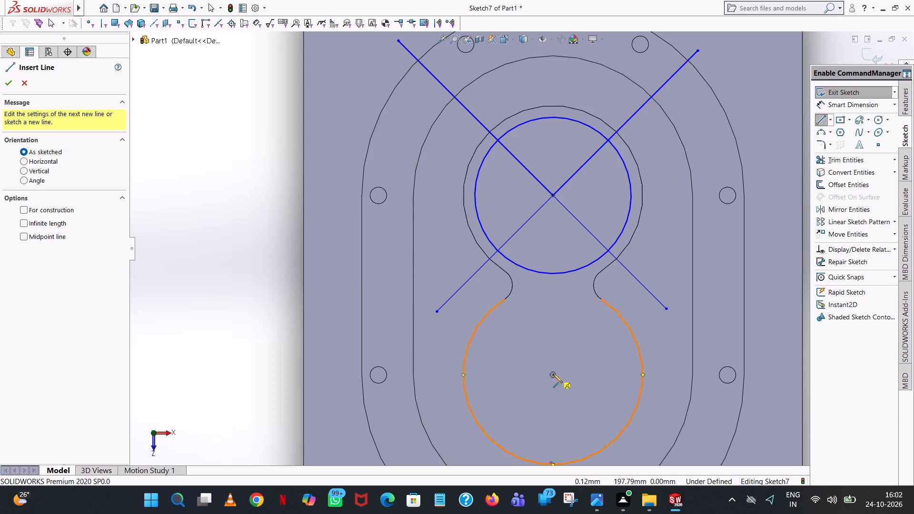
left_click(550, 374)
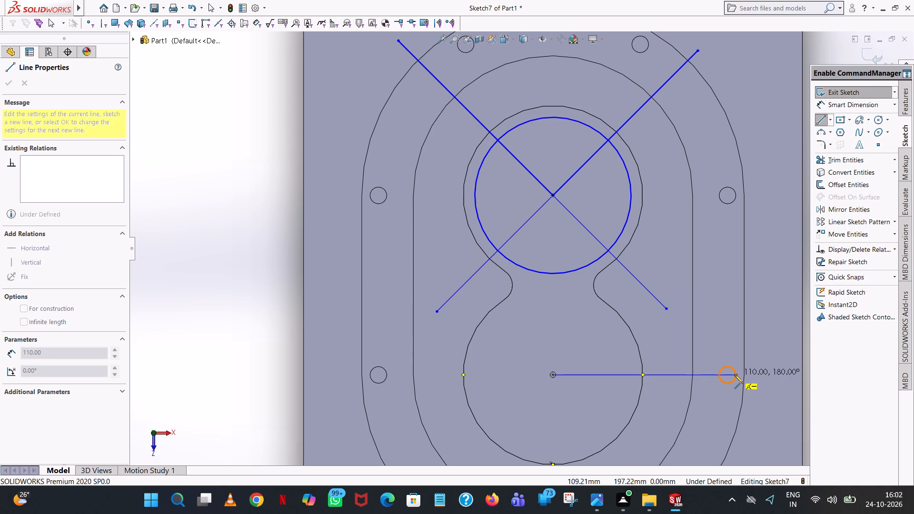
left_click(671, 282)
right_click(671, 282)
left_click(699, 287)
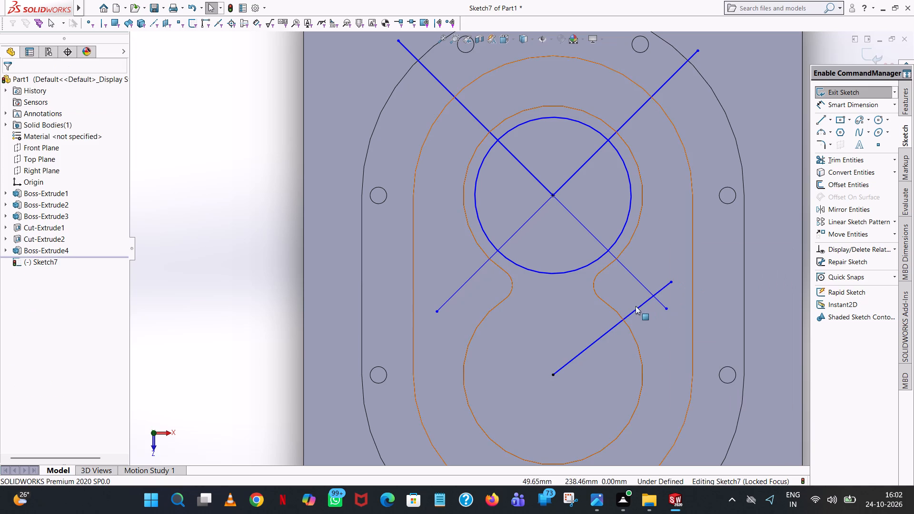
left_click(636, 306)
left_click(169, 261)
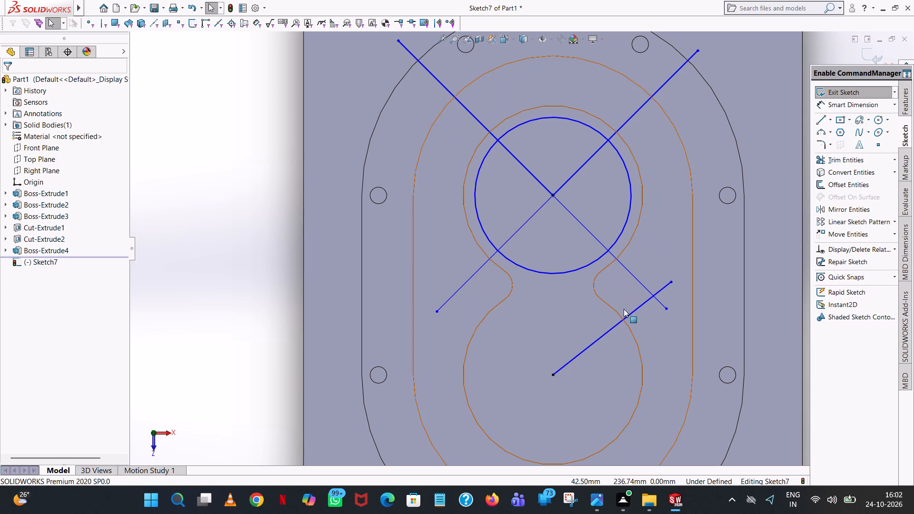
left_click(641, 307)
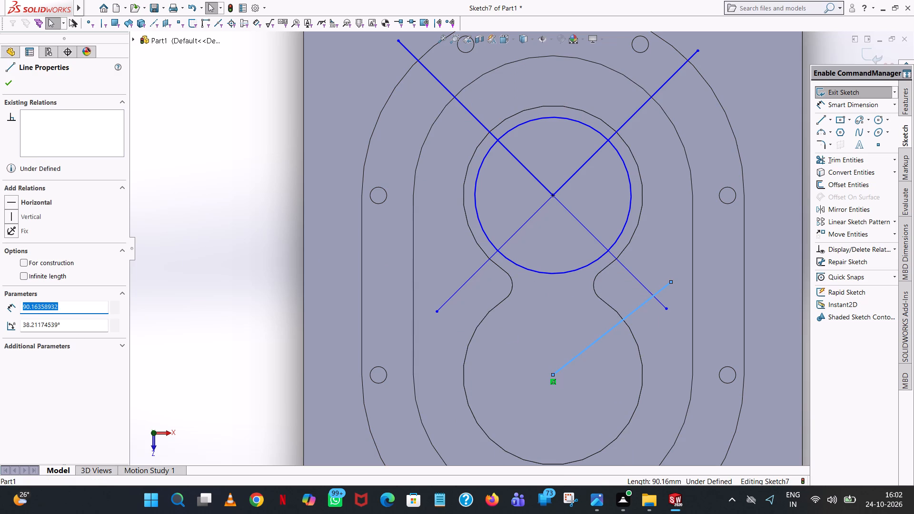
double_click(79, 327)
type("45")
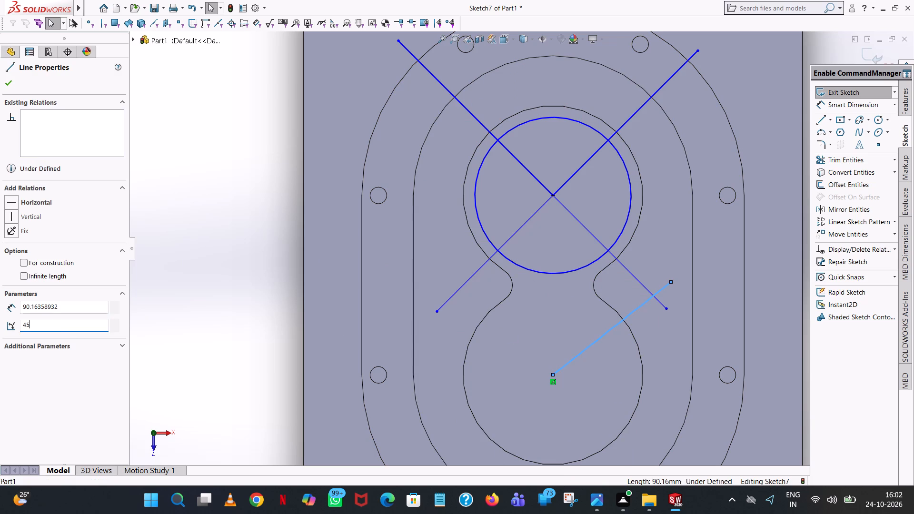
key("Return")
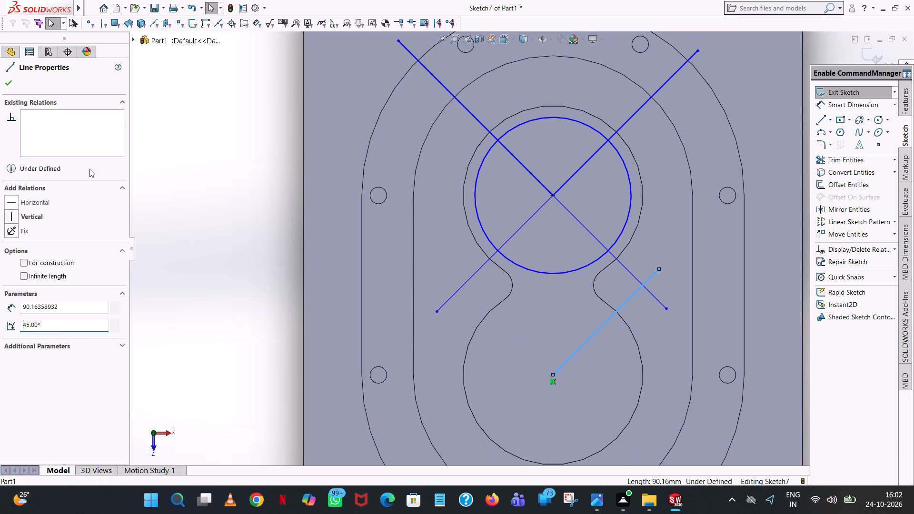
left_click(225, 162)
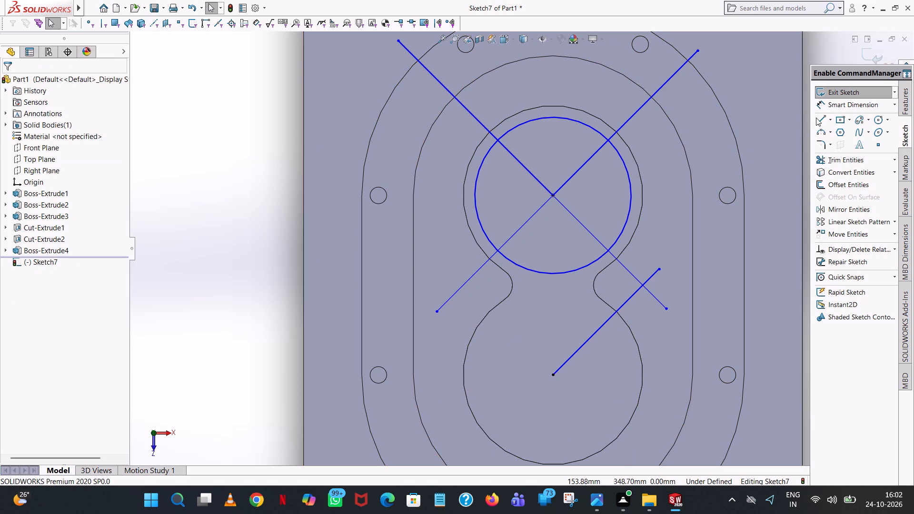
Sketch a line about 102 mm long from the lower lobe's centre toward the upper left and set its angle to 135°.
left_click(818, 116)
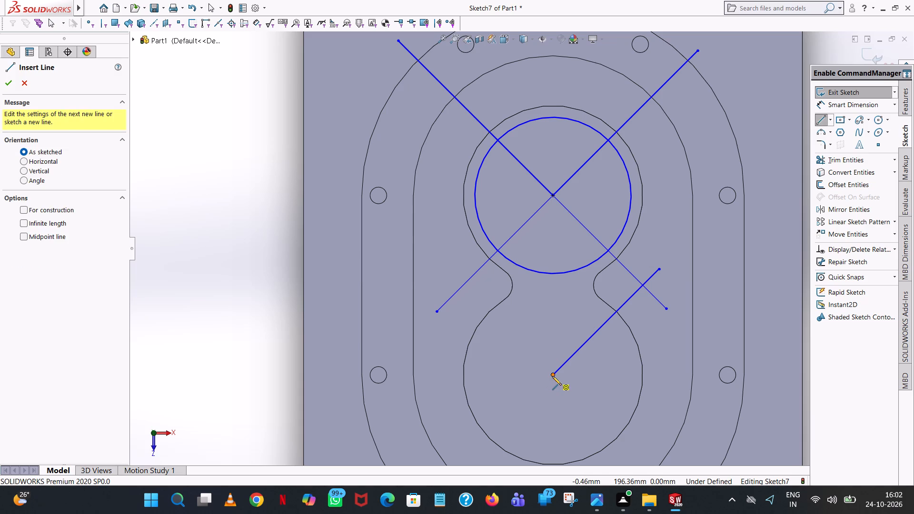
left_click(552, 376)
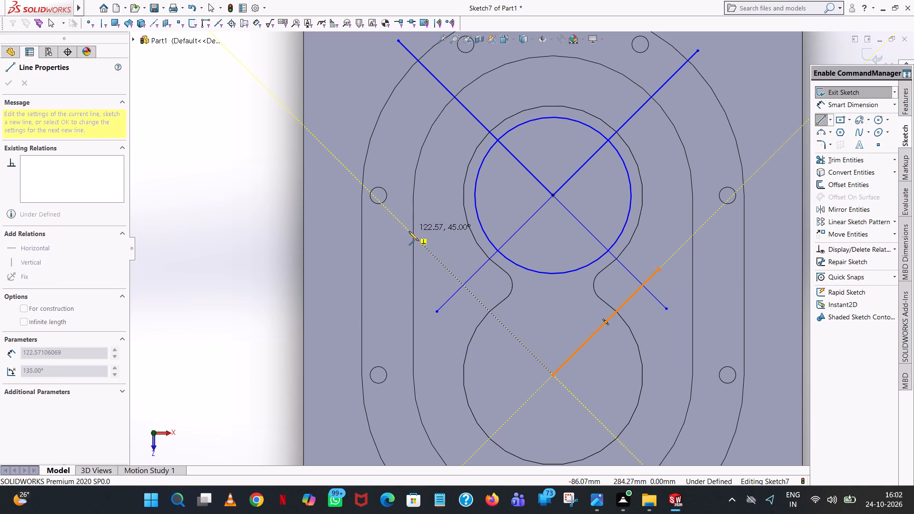
left_click(436, 250)
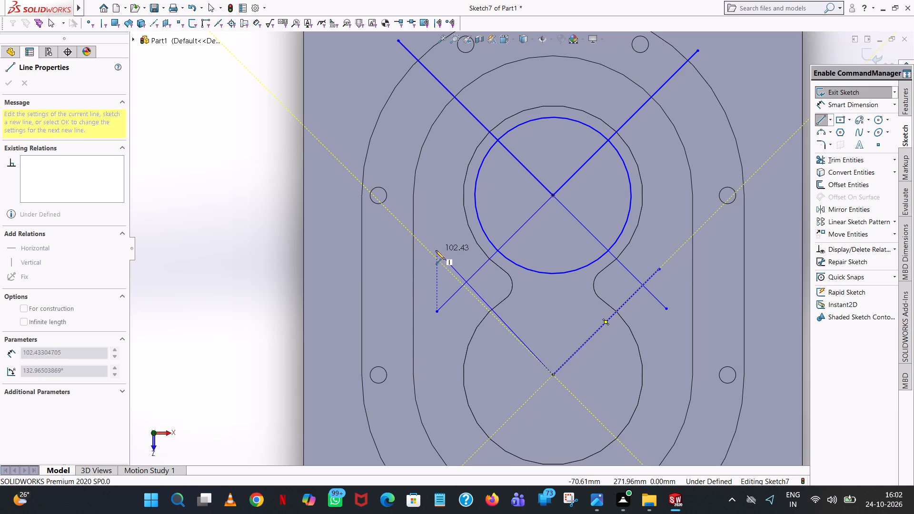
right_click(436, 250)
left_click(483, 254)
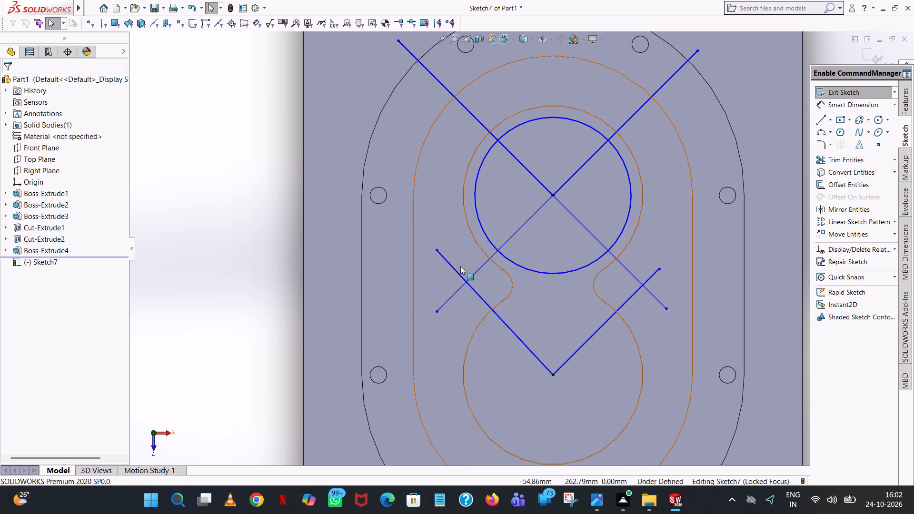
left_click(452, 266)
double_click(72, 327)
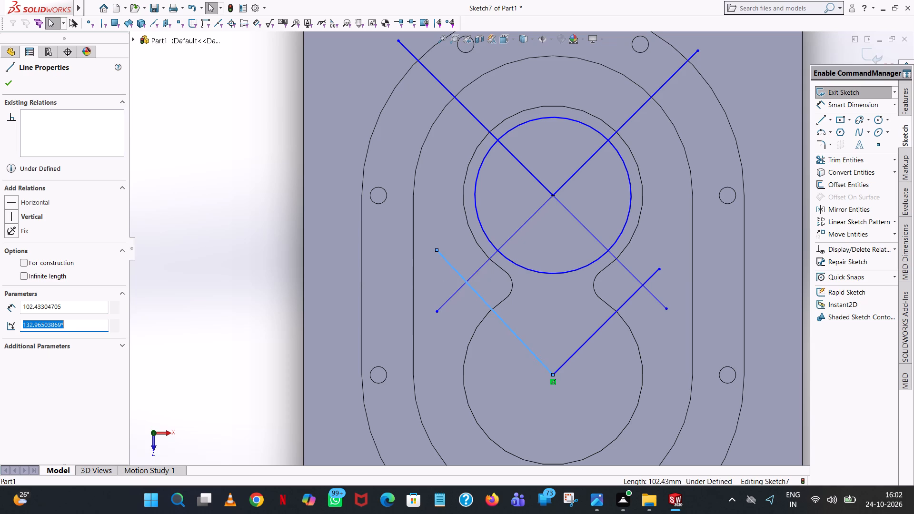
key("1")
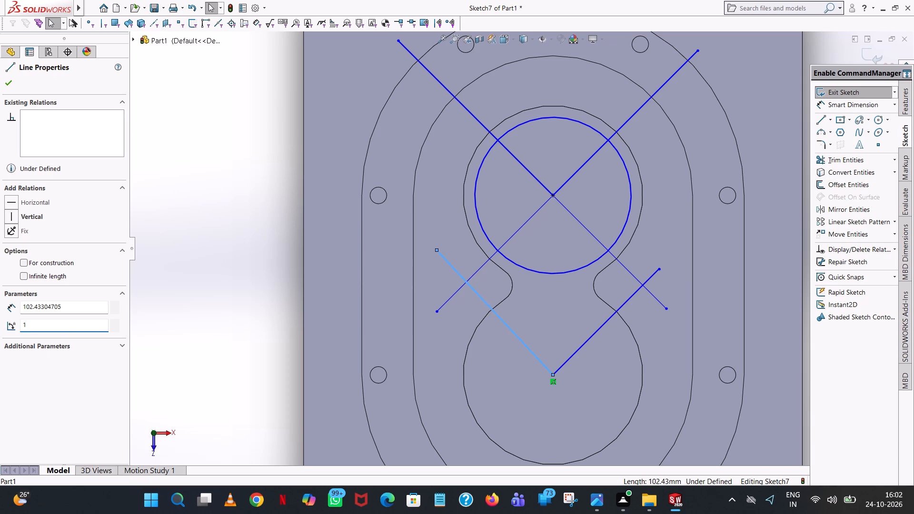
type("80-46")
key("BackSpace")
key("5")
key("Return")
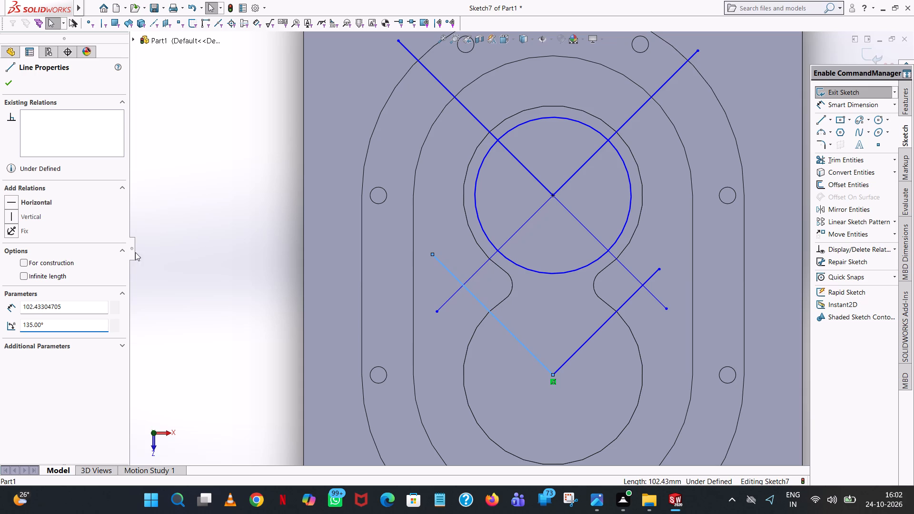
left_click(213, 195)
Sketch a line about 68 mm long from the lower lobe's centre toward the lower right and set its angle to 315°.
scroll(260, 209, "up", 5)
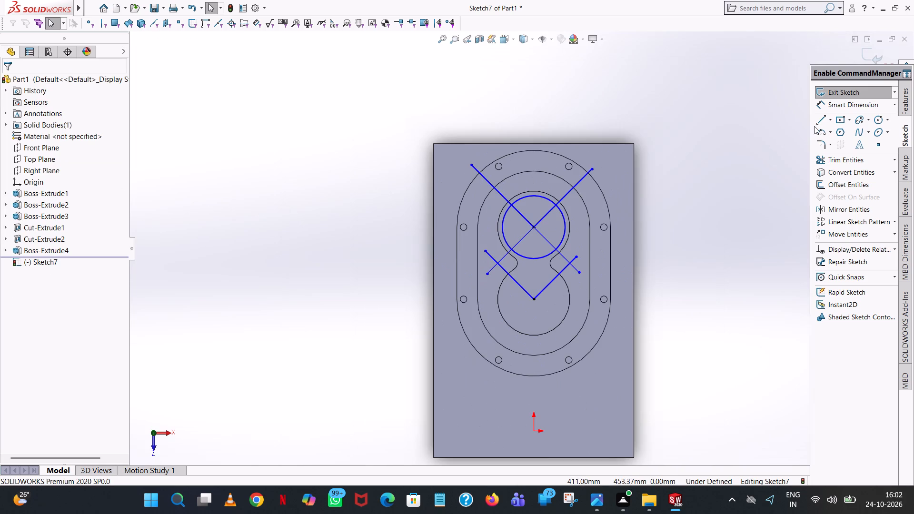
left_click(822, 119)
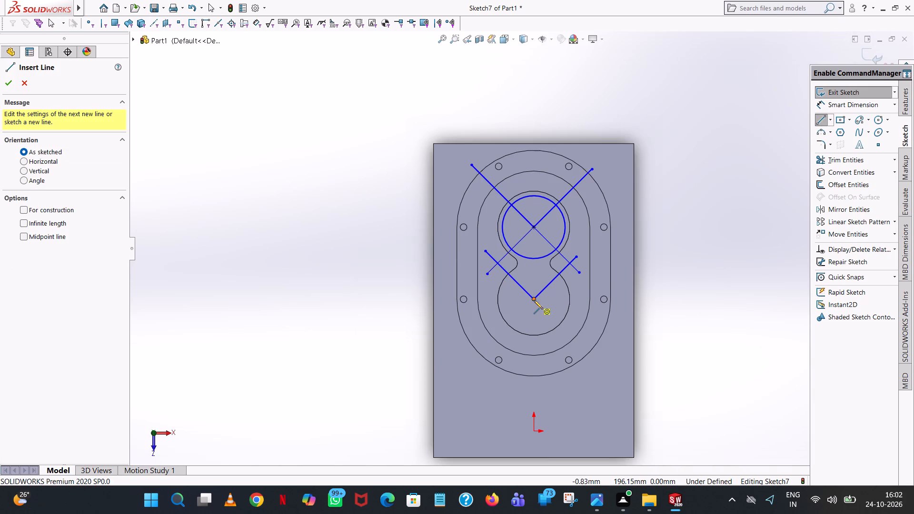
left_click(534, 300)
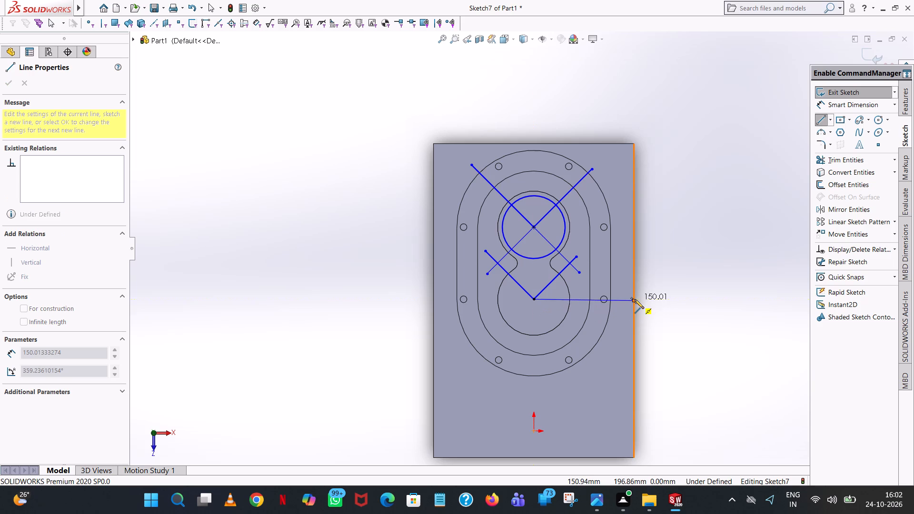
left_click(569, 328)
right_click(569, 328)
left_click(618, 337)
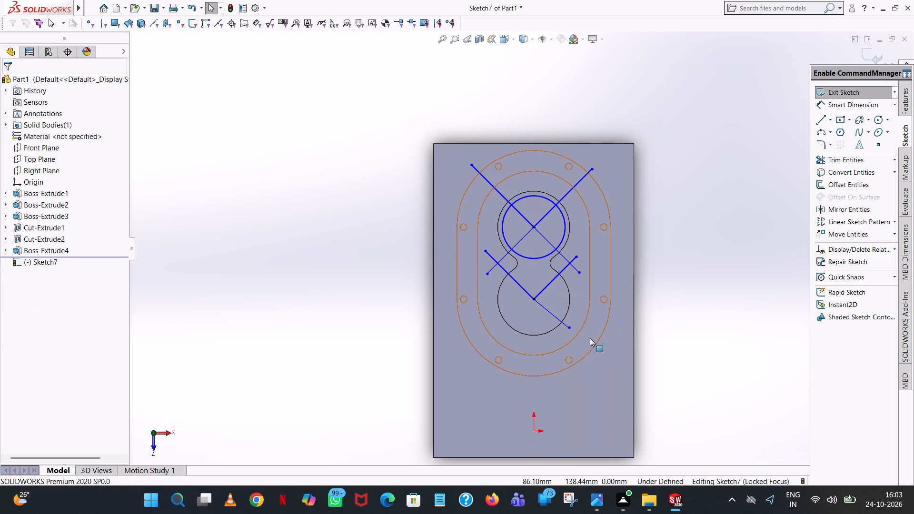
left_click(556, 316)
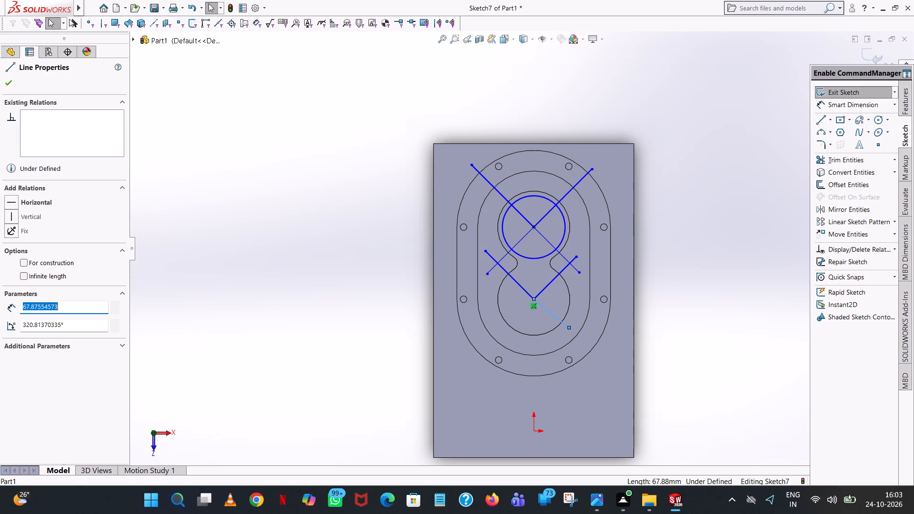
double_click(89, 327)
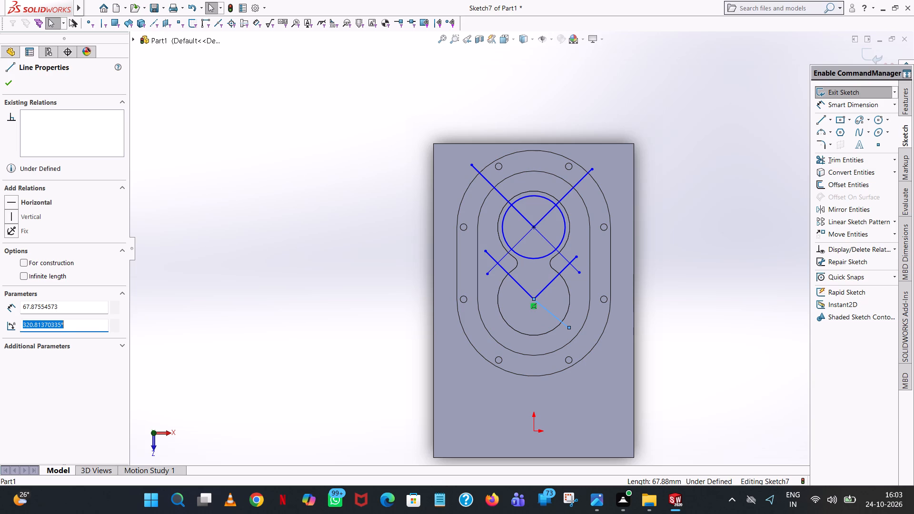
type("360-45")
key("Return")
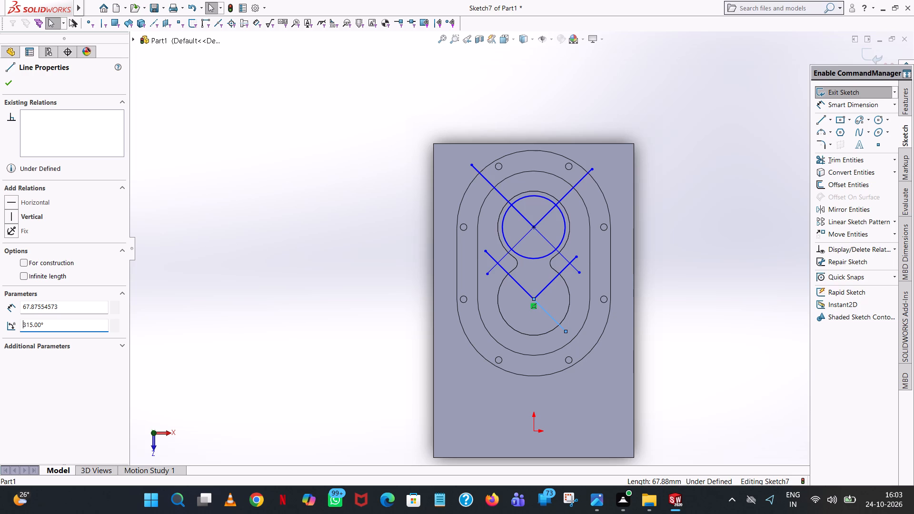
Sketch a line about 73 mm long from the lower lobe's centre toward the lower left and set its angle to 225°.
left_click(614, 94)
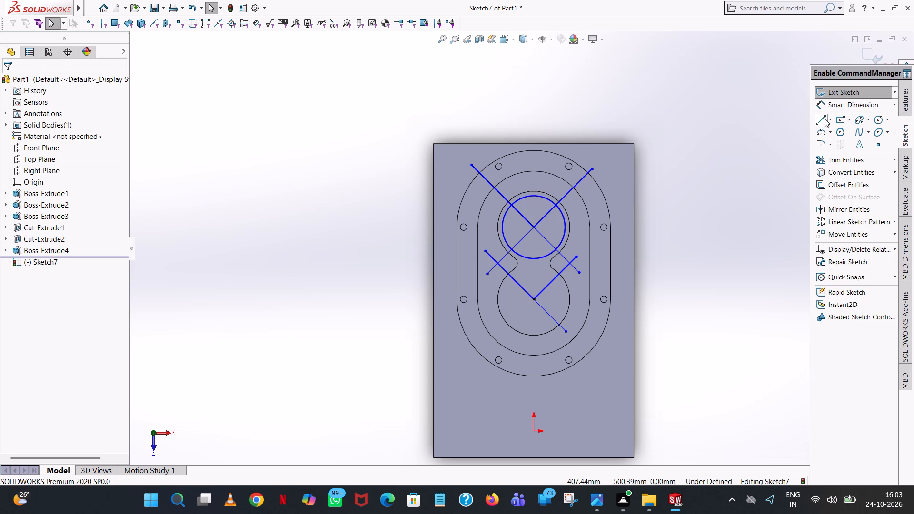
left_click(821, 119)
left_click(533, 299)
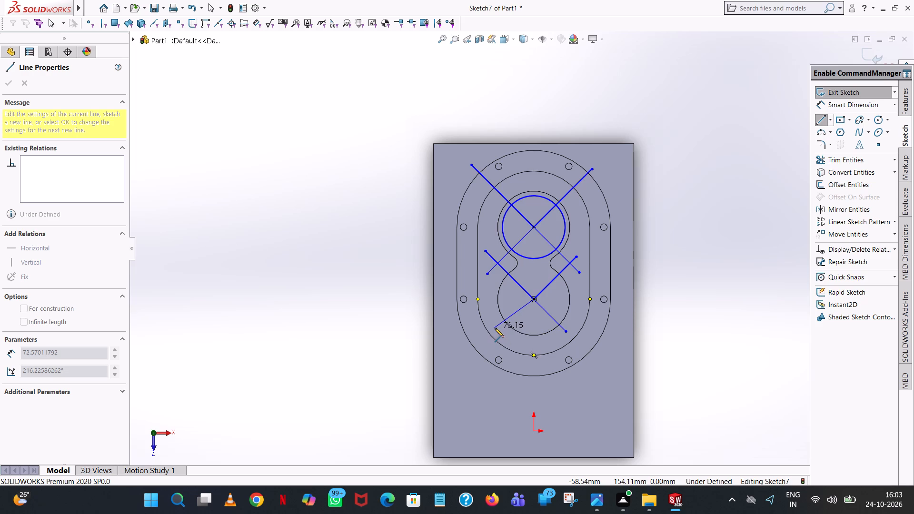
left_click(495, 328)
right_click(495, 328)
left_click(523, 335)
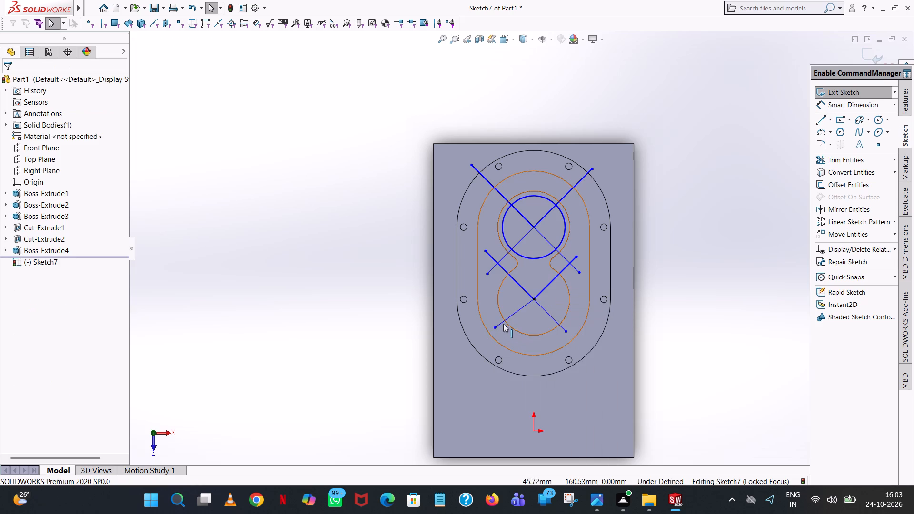
left_click(501, 323)
double_click(80, 327)
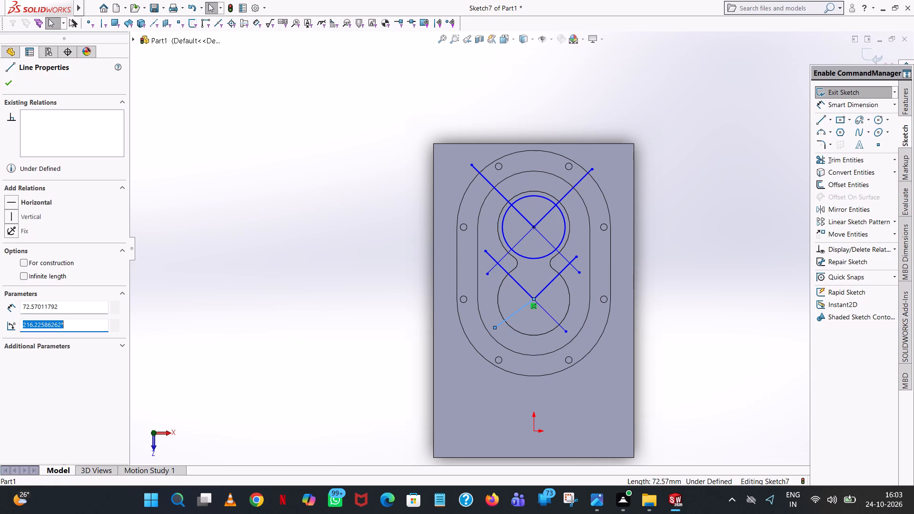
type("080")
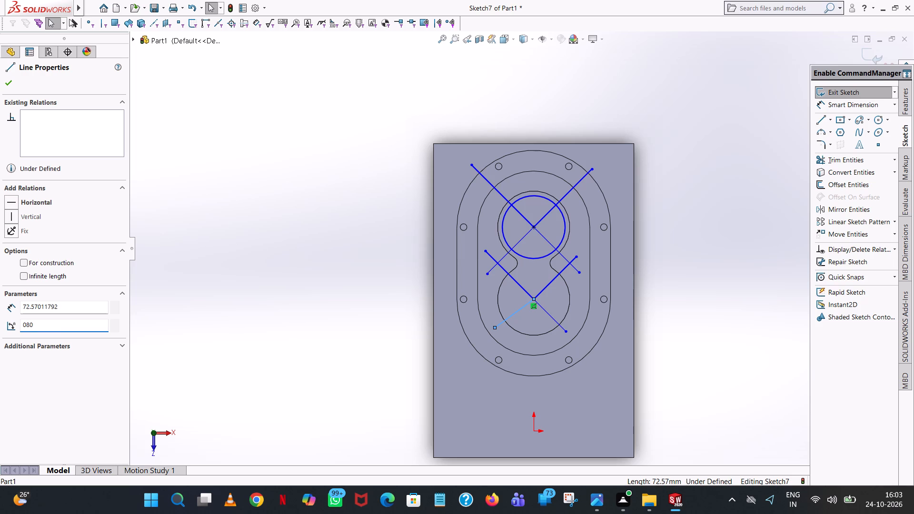
key("BackSpace")
key("BackSpace")
key("BackSpace")
key("BackSpace")
type("180+")
type("45")
key("Return")
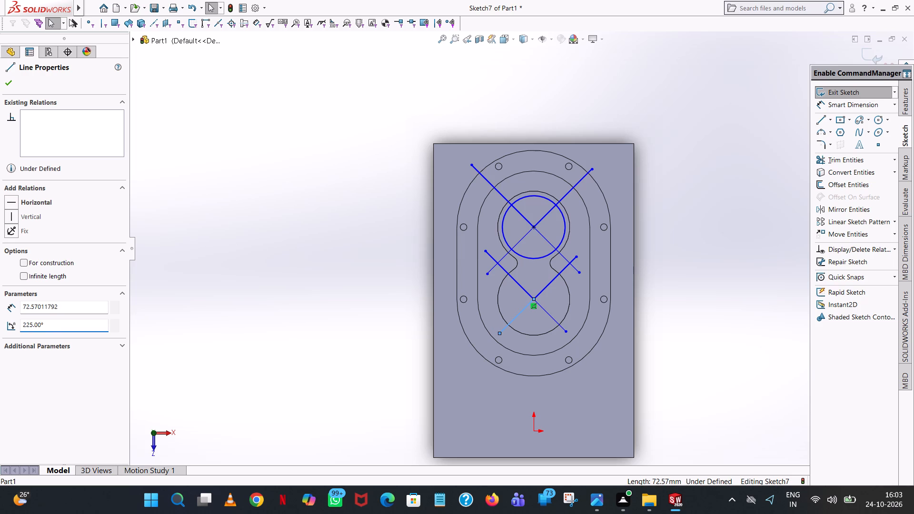
left_click(227, 162)
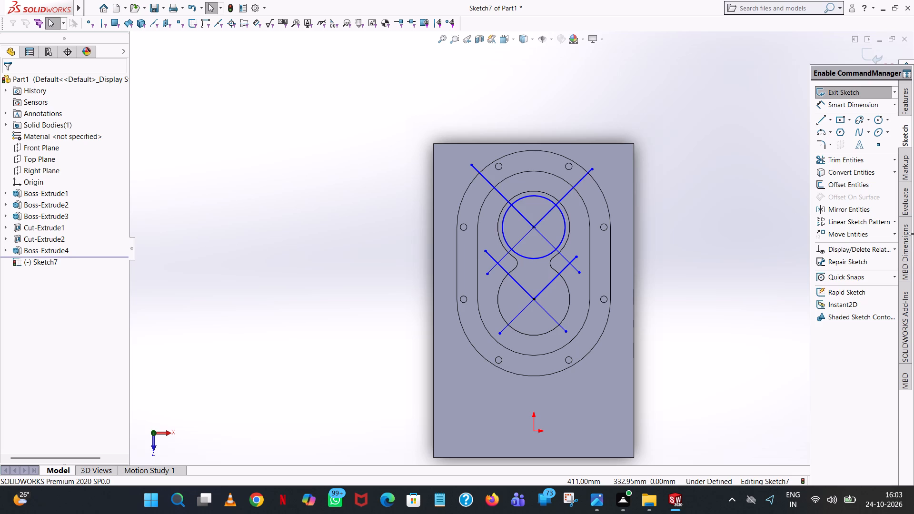
Sketch a circle on the lower lobe's centre and set its radius to 47 mm.
left_click(875, 120)
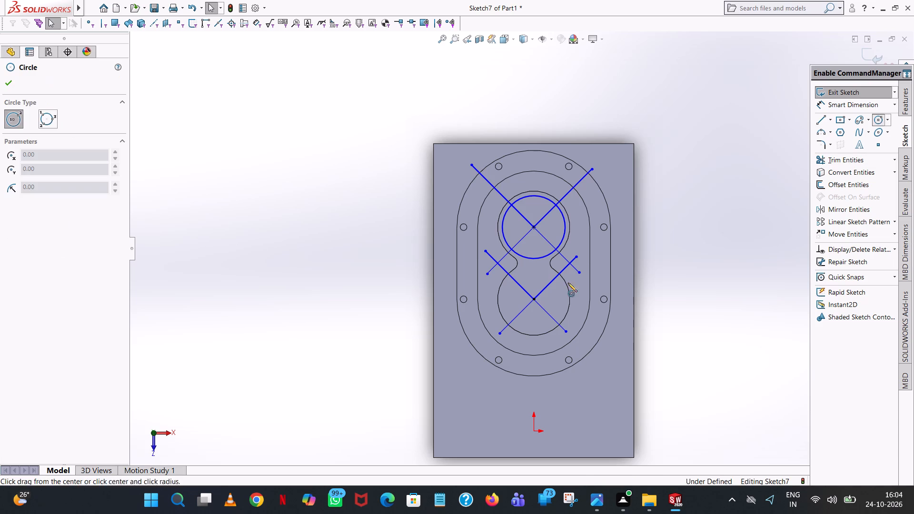
left_click(534, 299)
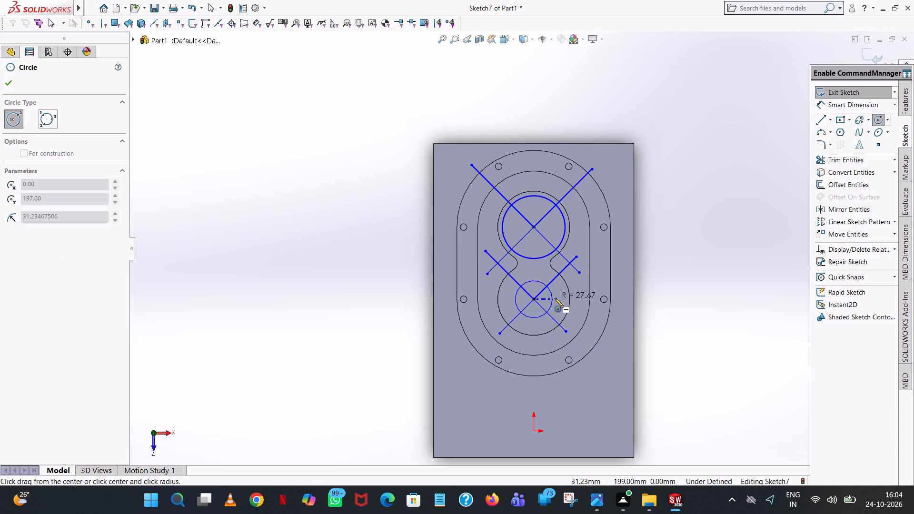
left_click(555, 298)
type("94/2")
key("Return")
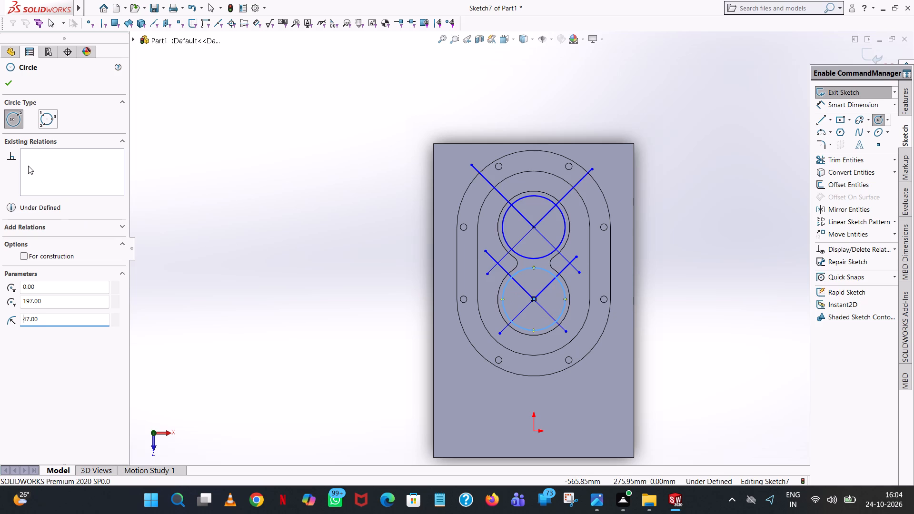
left_click(14, 85)
left_click(739, 216)
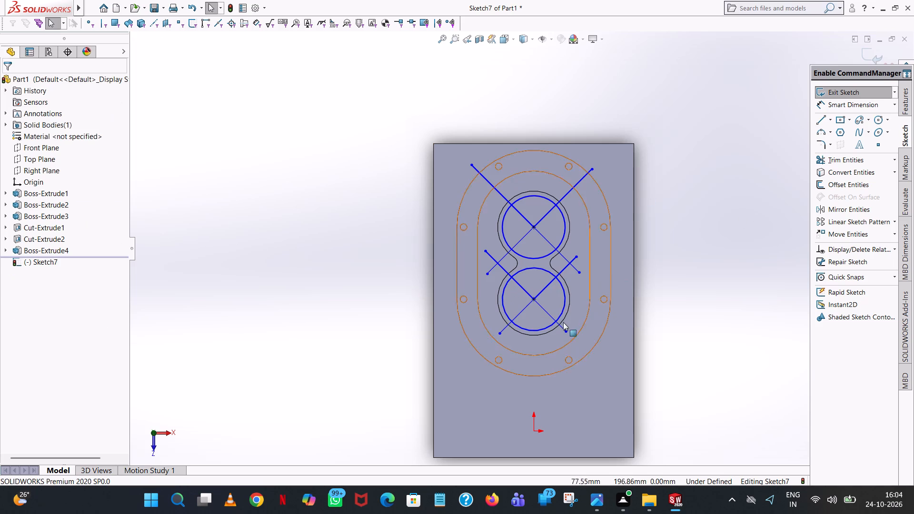
Sketch a 4 mm radius circle where the lower lobe's upper-right diagonal crosses the lower sketched circle.
scroll(561, 323, "down", 3)
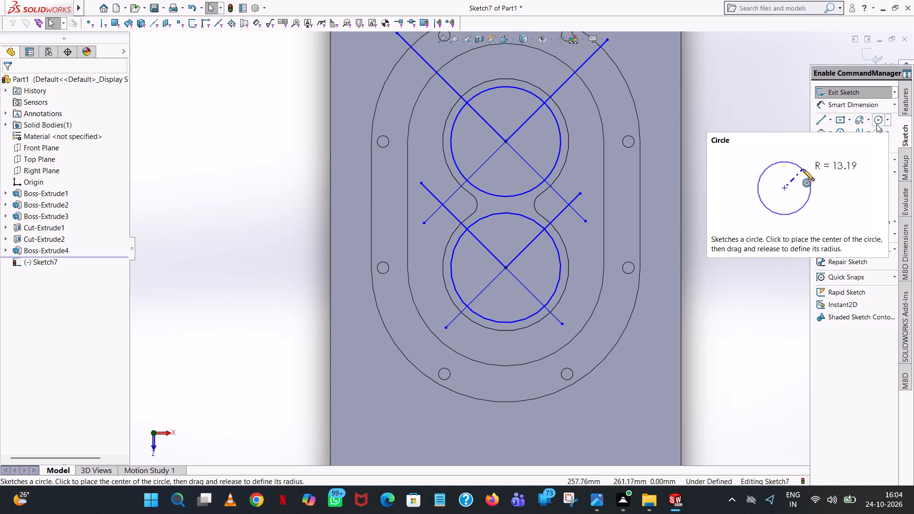
left_click(876, 124)
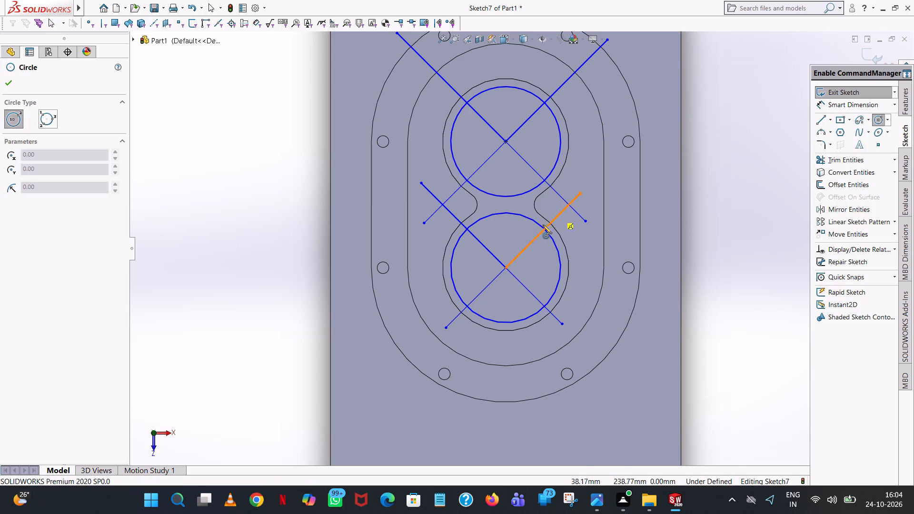
scroll(542, 226, "down", 7)
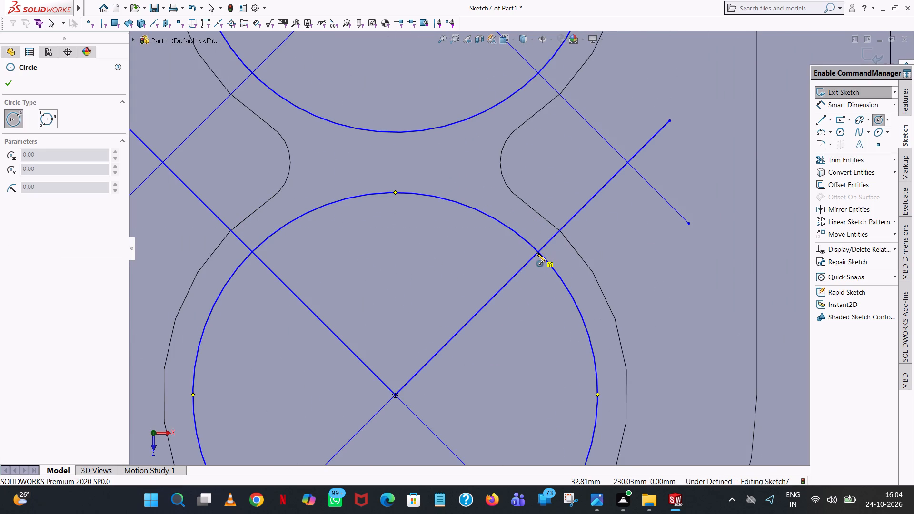
left_click(536, 251)
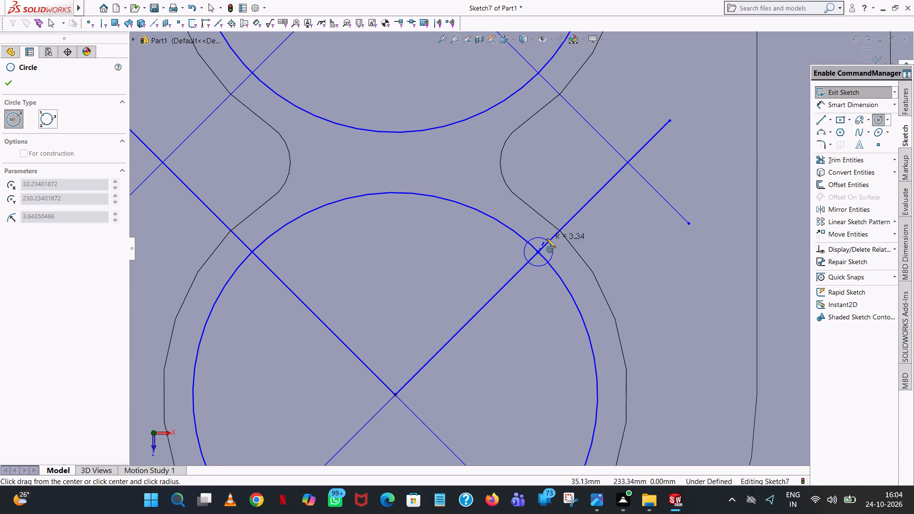
left_click(549, 236)
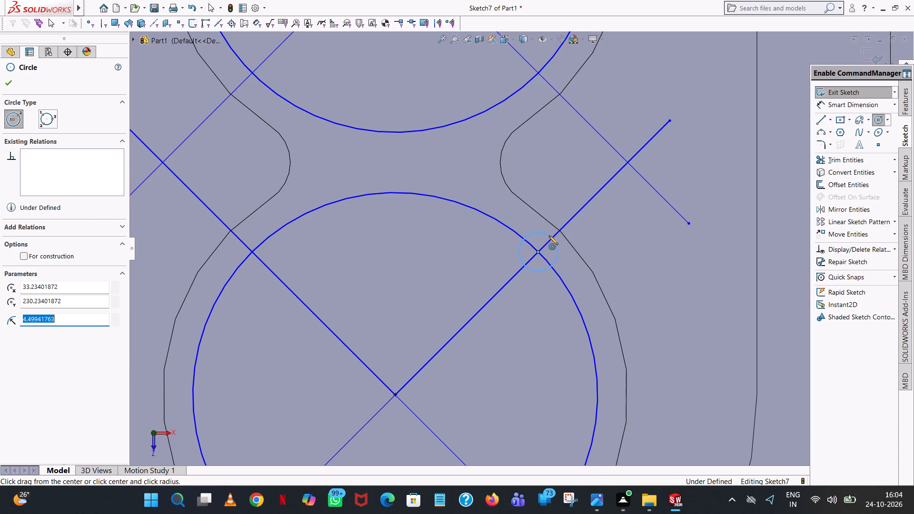
key("4")
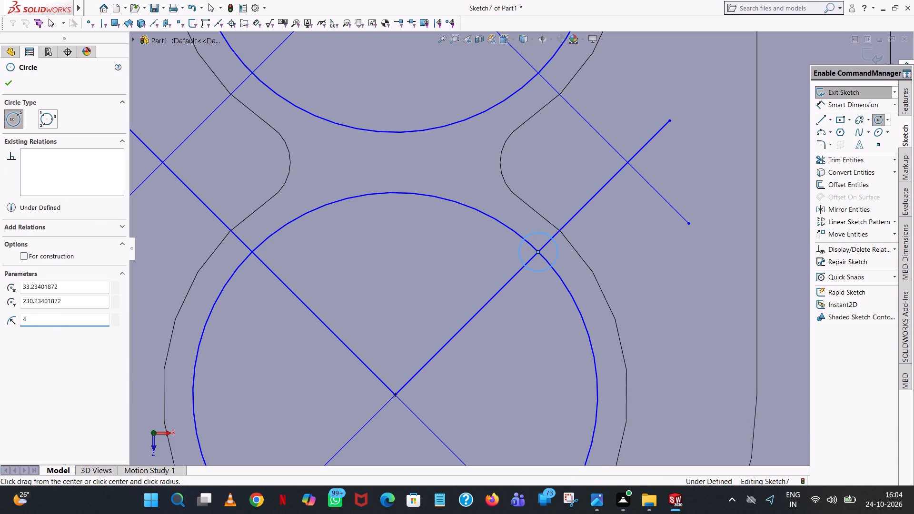
left_click(9, 80)
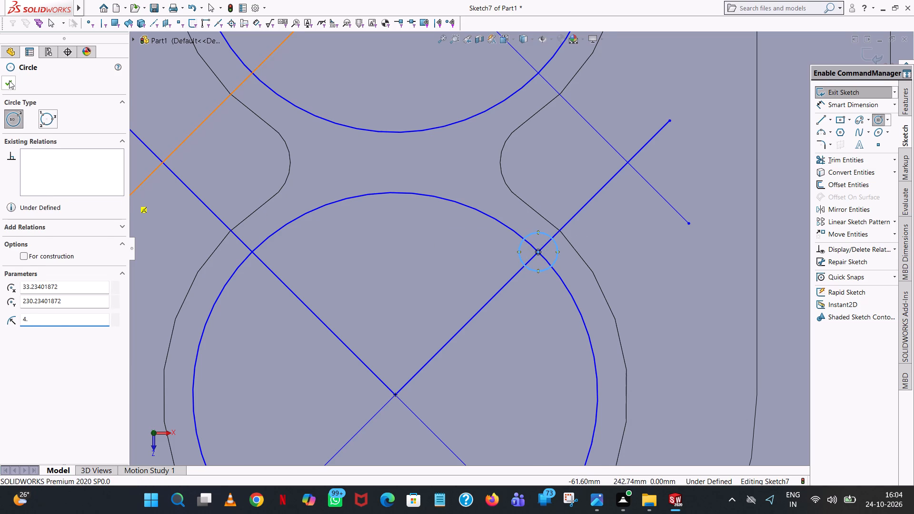
Sketch a 4 mm radius circle where the lower lobe's lower-right diagonal crosses the lower sketched circle.
scroll(478, 292, "up", 3)
scroll(250, 229, "up", 1)
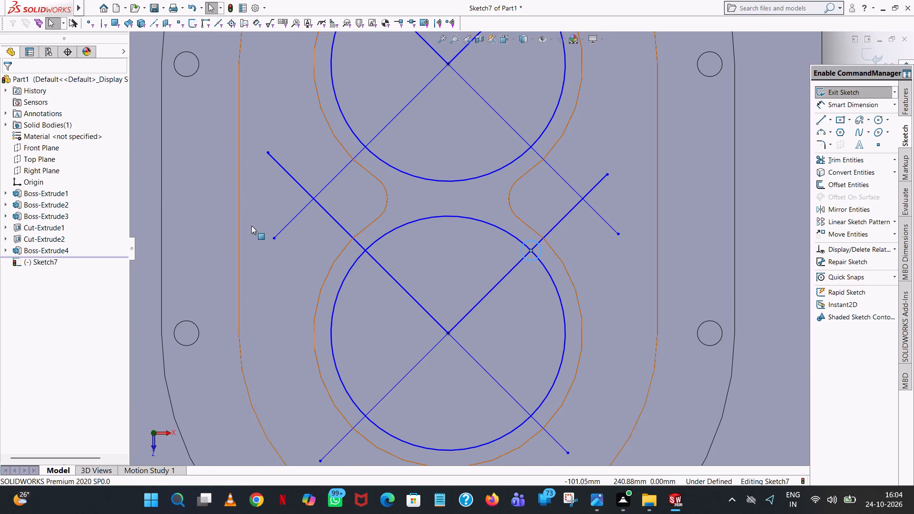
scroll(251, 226, "up", 1)
left_click(877, 120)
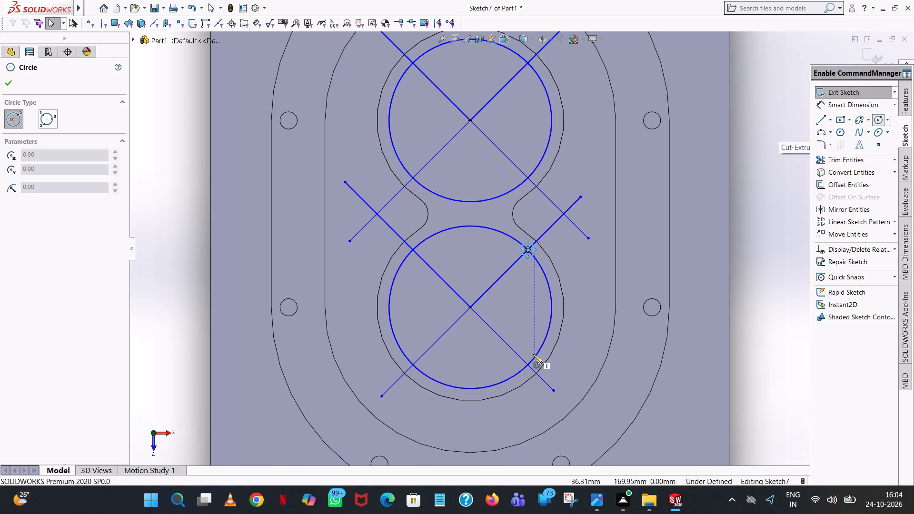
scroll(528, 365, "down", 7)
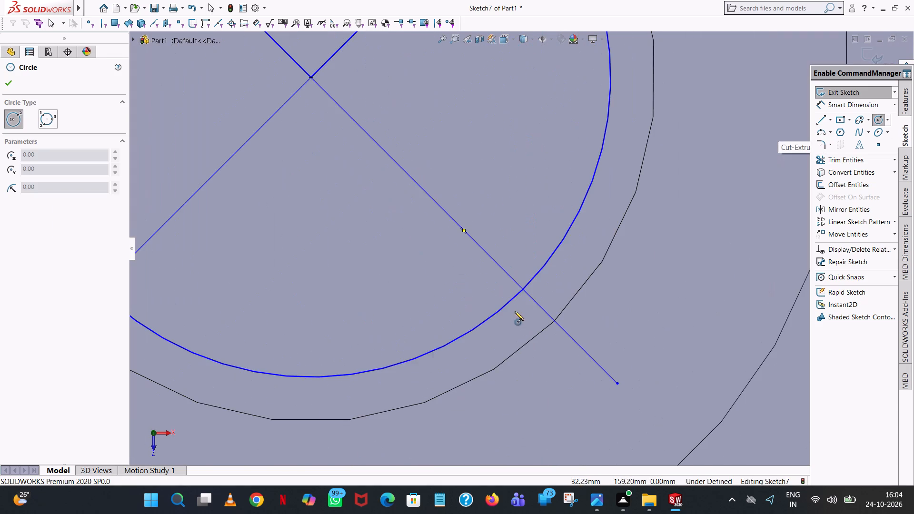
left_click(522, 289)
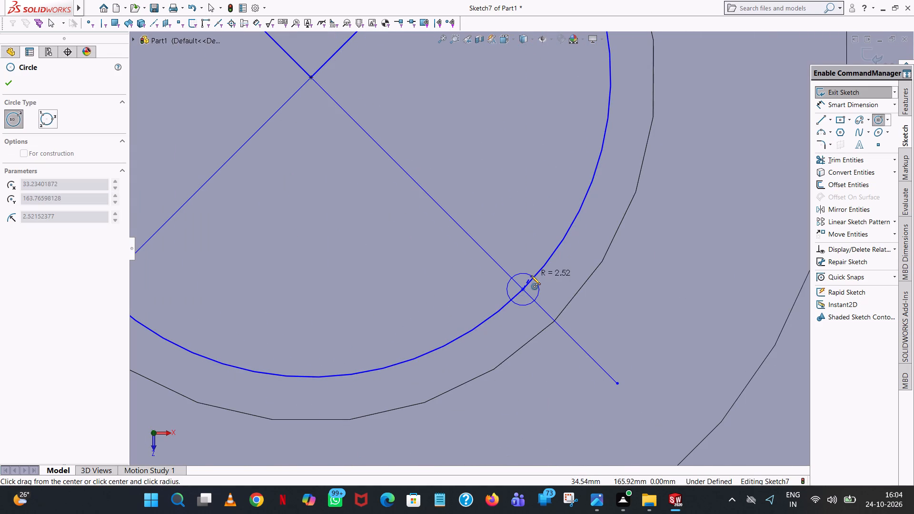
left_click(531, 276)
key("4")
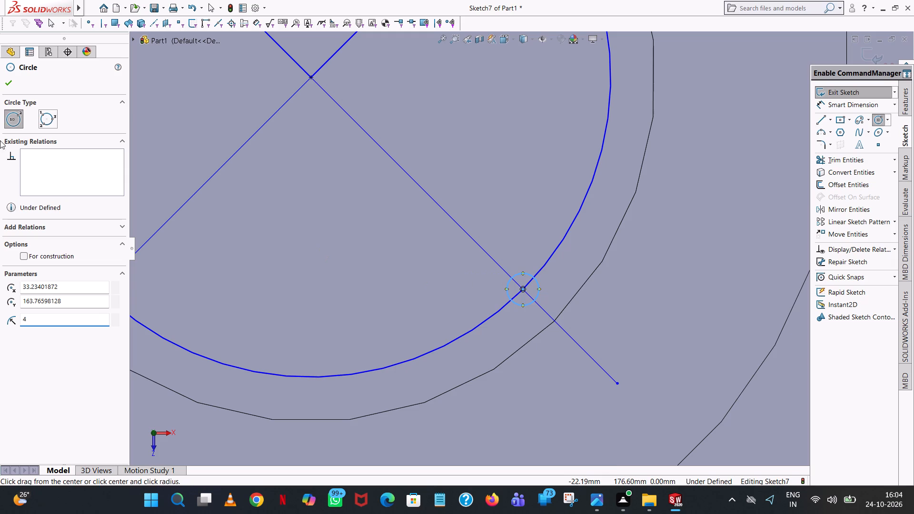
left_click(10, 84)
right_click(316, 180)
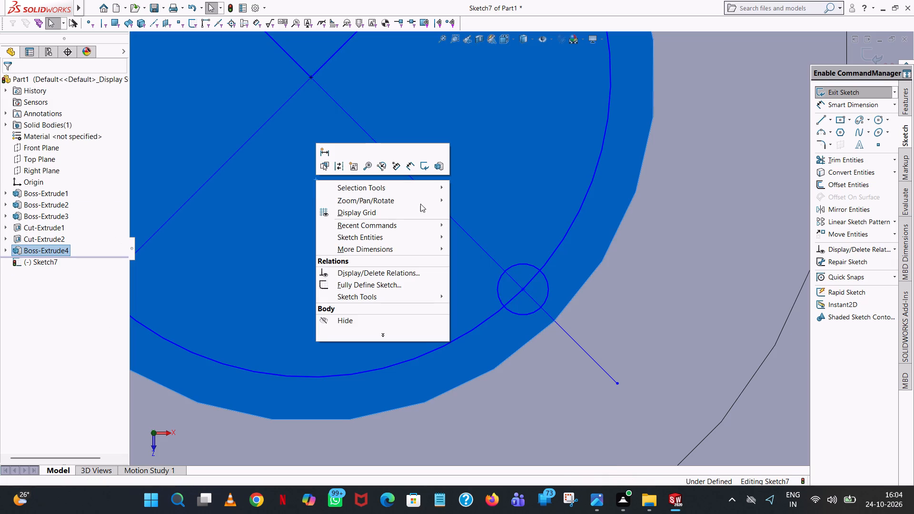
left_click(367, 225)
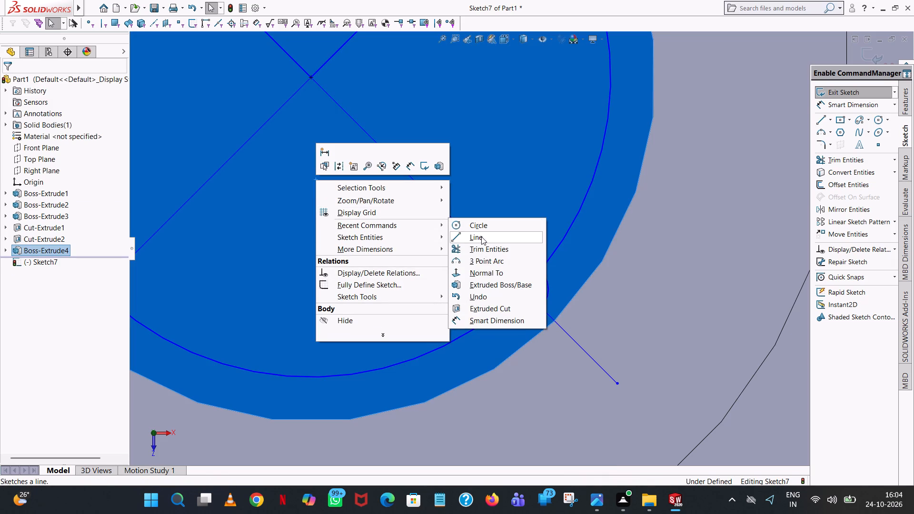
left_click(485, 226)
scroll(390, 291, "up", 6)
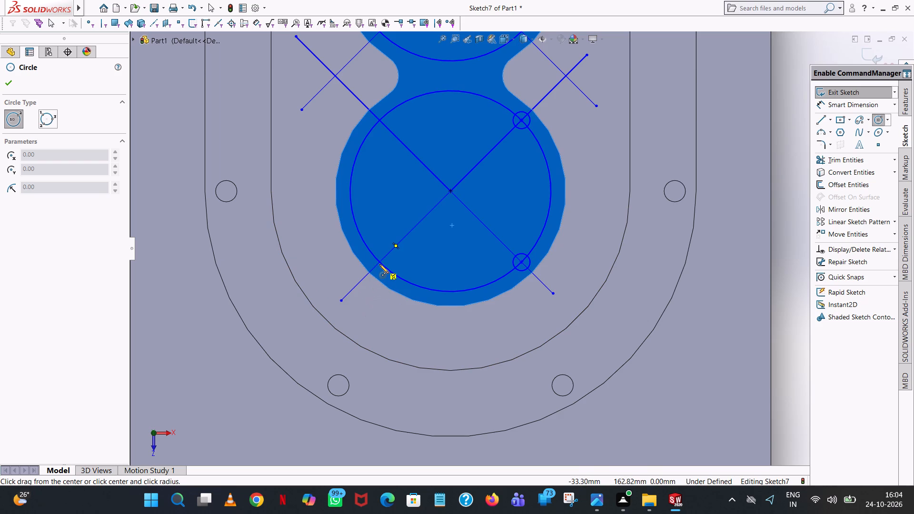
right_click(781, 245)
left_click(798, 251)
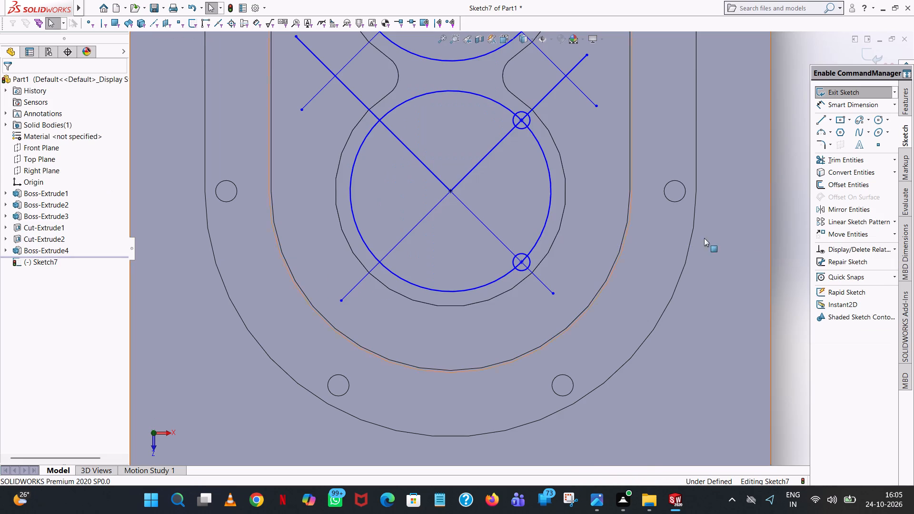
Sketch a 4 mm radius circle where the lower lobe's lower-left diagonal crosses the lower sketched circle.
left_click(873, 122)
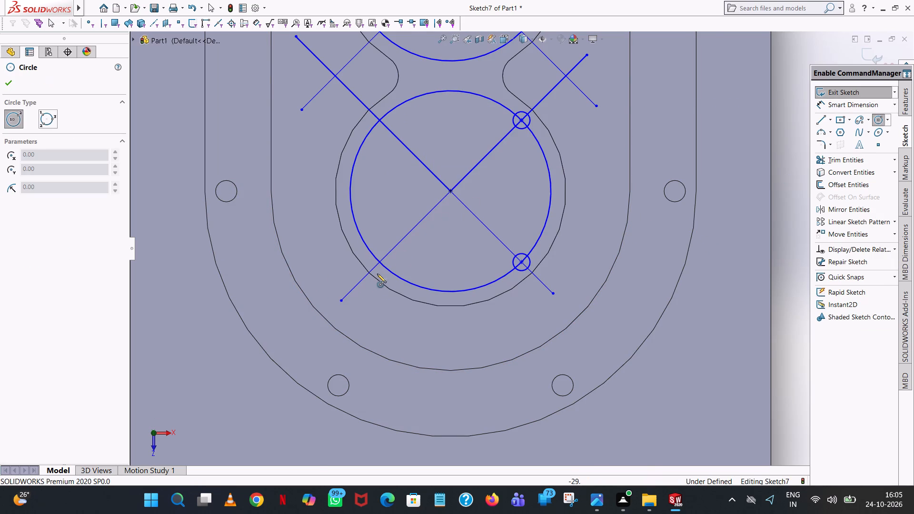
scroll(375, 277, "down", 3)
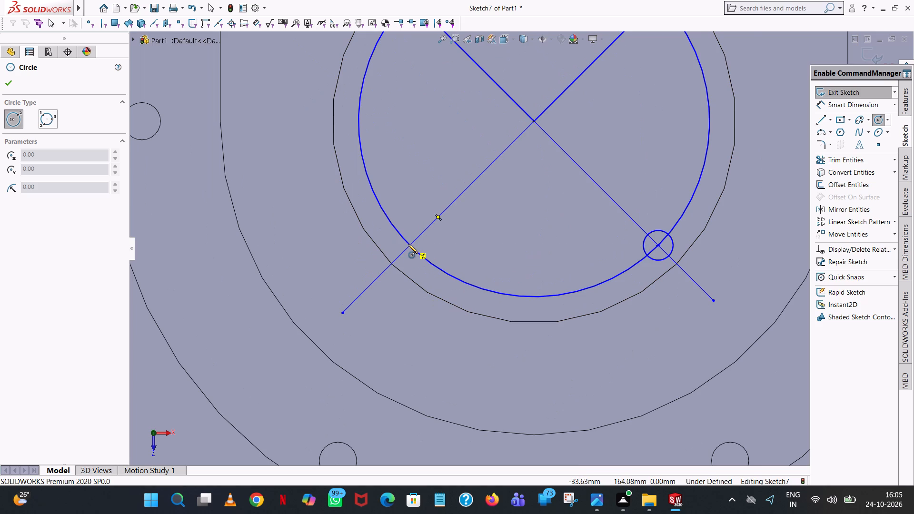
left_click(410, 246)
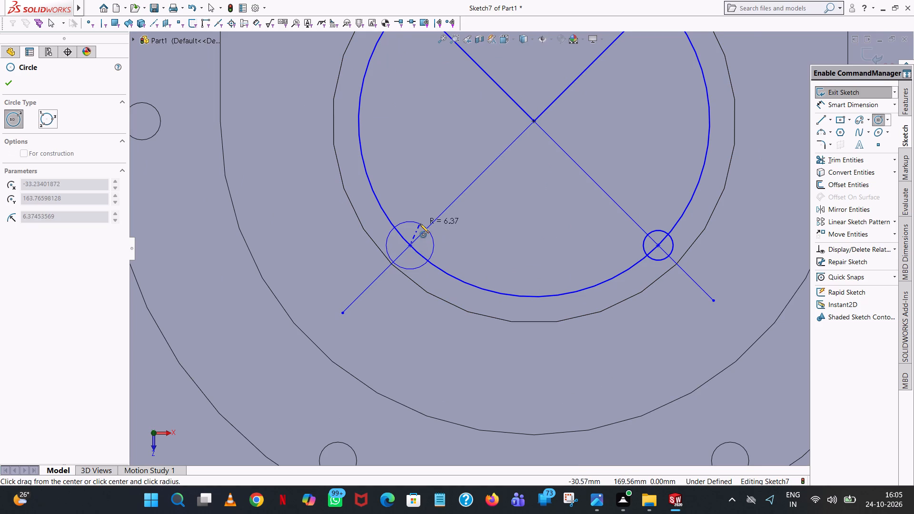
left_click(420, 224)
key("4")
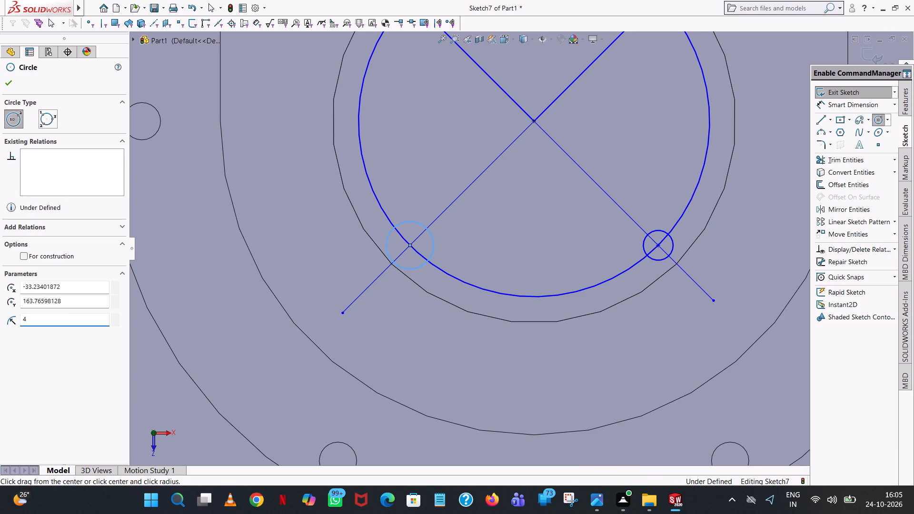
left_click(10, 86)
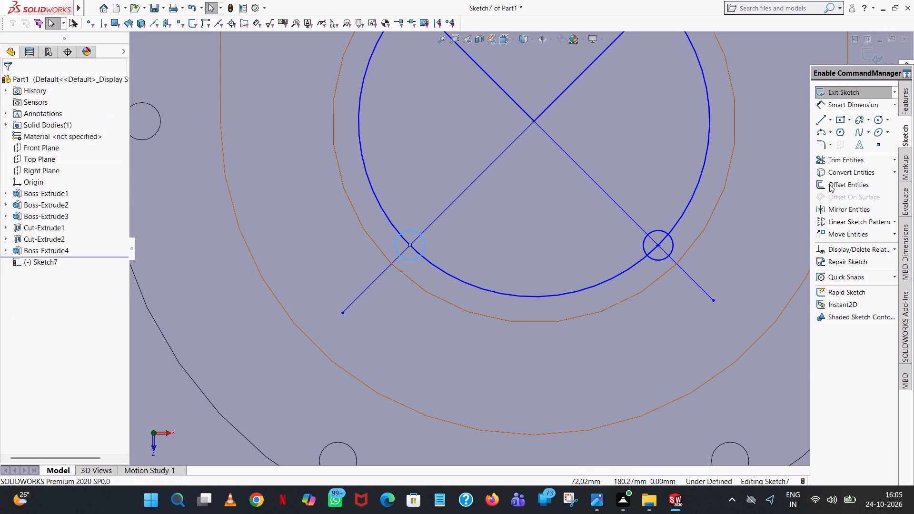
Sketch a 4 mm radius circle where the lower lobe's upper-left diagonal crosses the lower 47 mm radius circle.
left_click(877, 121)
scroll(532, 186, "up", 5)
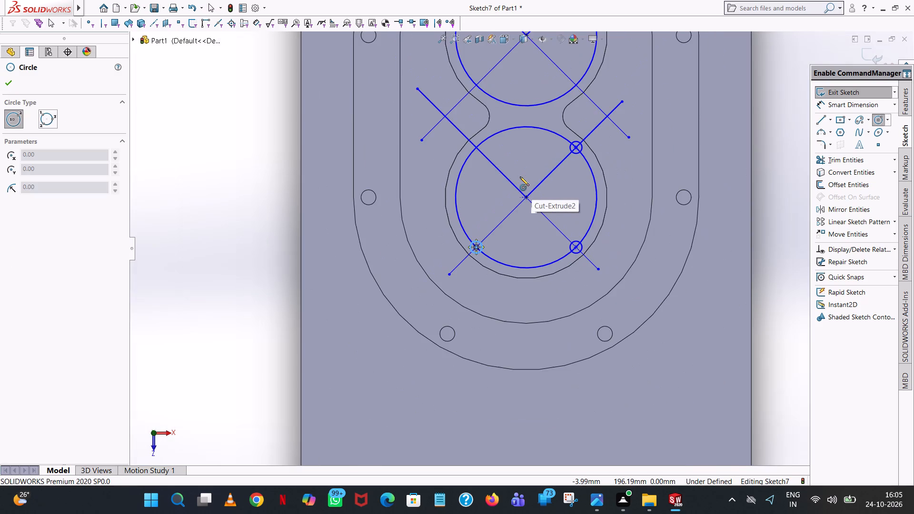
scroll(520, 175, "down", 6)
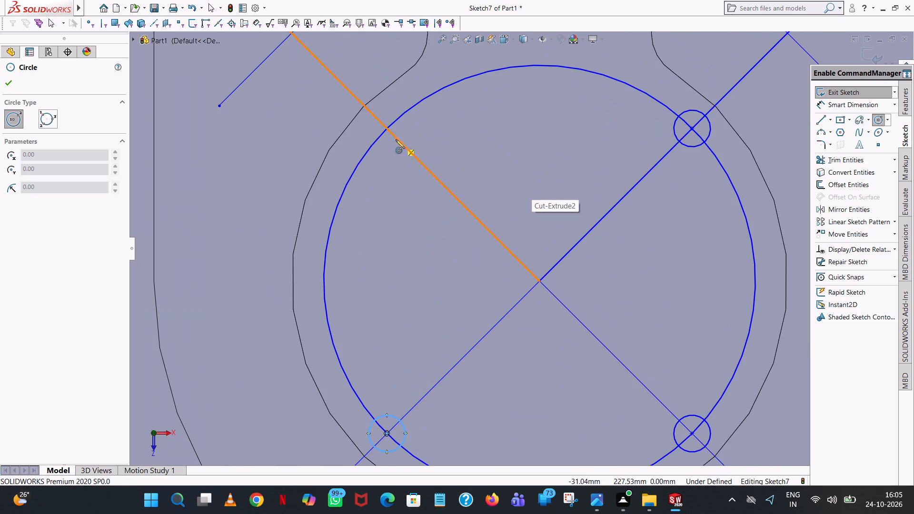
left_click(386, 128)
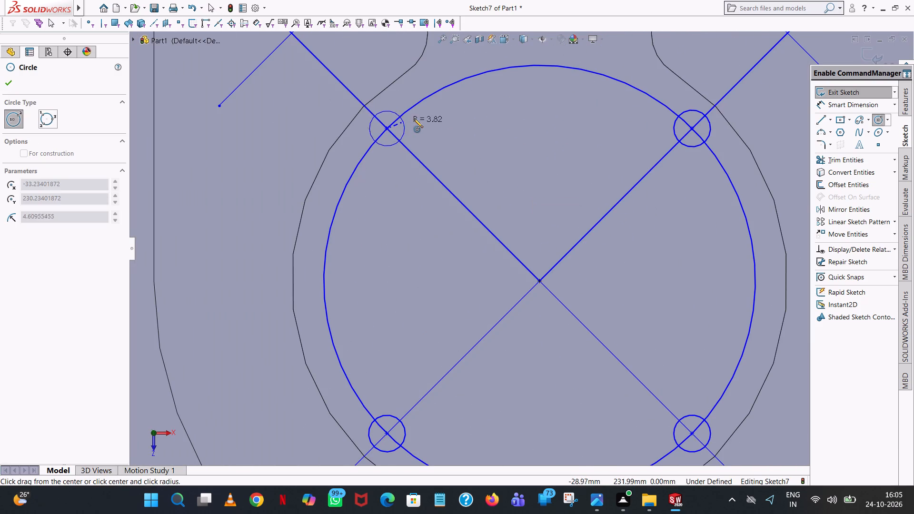
left_click(417, 118)
key("4")
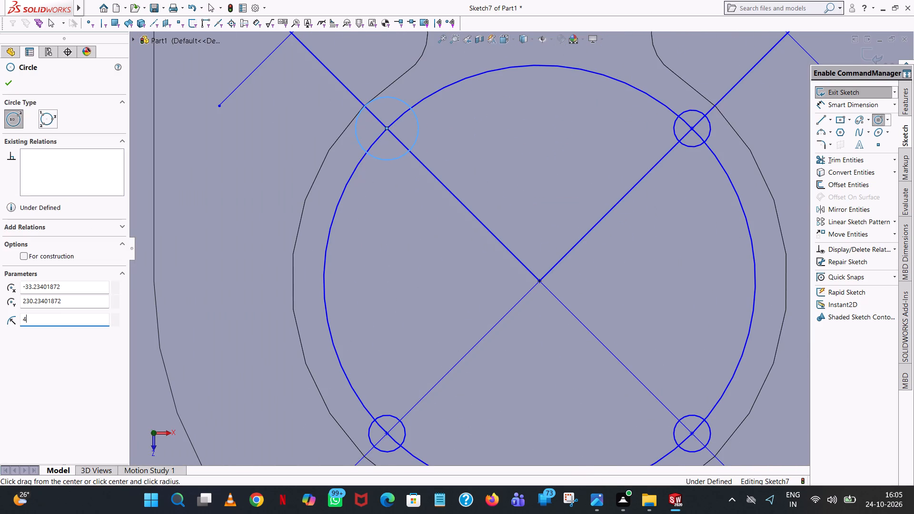
left_click(15, 83)
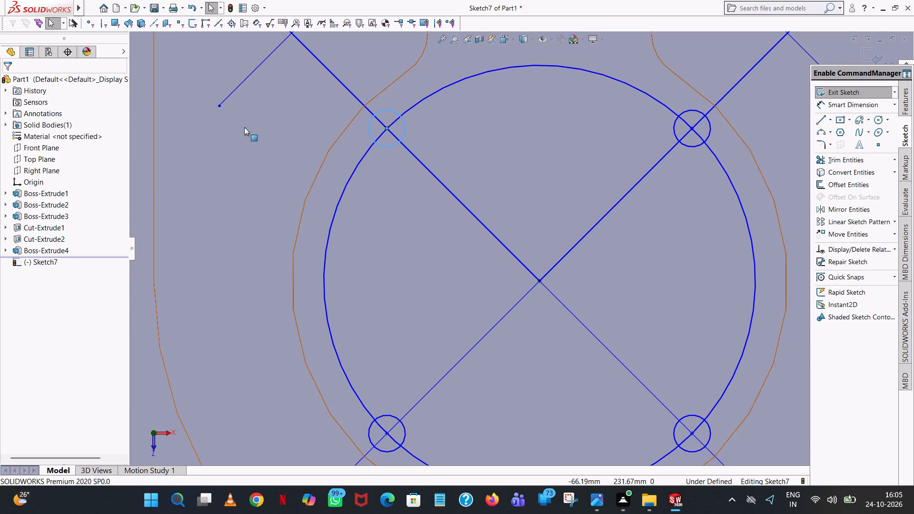
scroll(397, 141, "up", 6)
left_click(214, 139)
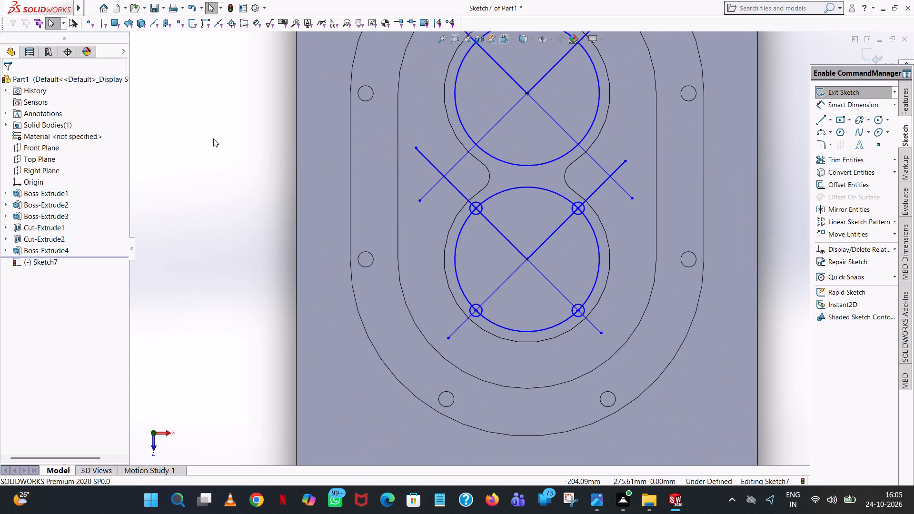
Sketch a 4 mm radius circle where the upper lobe's lower-right diagonal crosses the upper sketched circle.
left_click(876, 120)
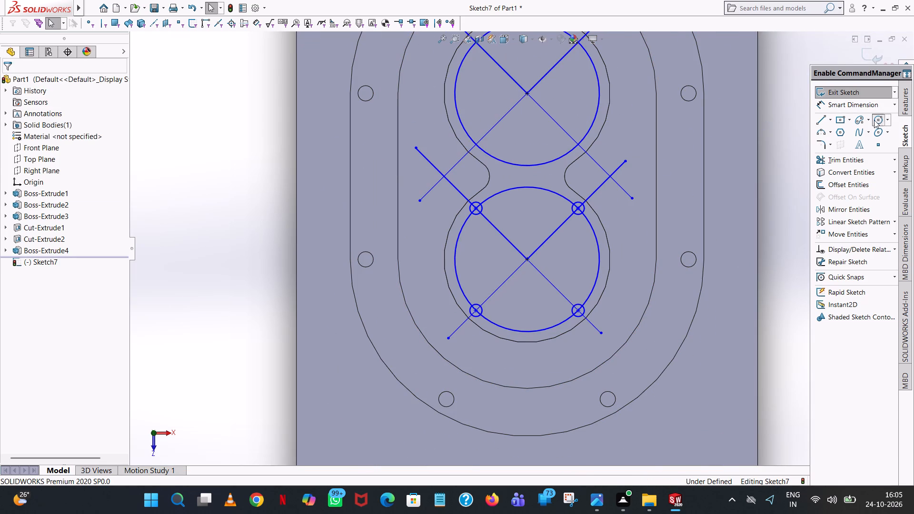
scroll(583, 144, "down", 7)
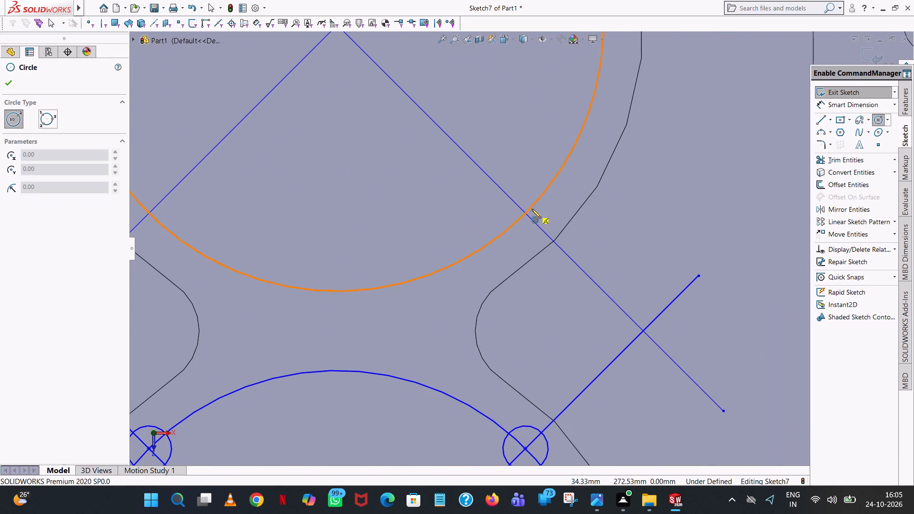
left_click(525, 212)
left_click(543, 202)
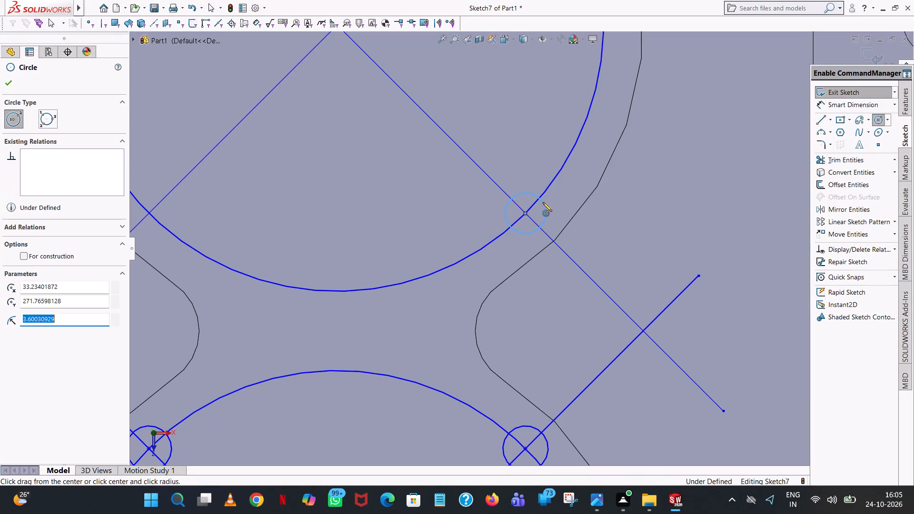
key("4")
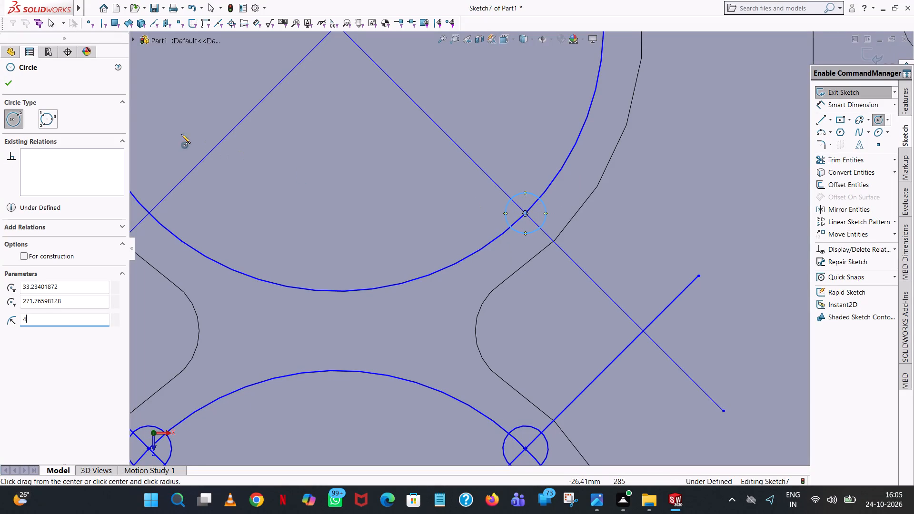
left_click(12, 85)
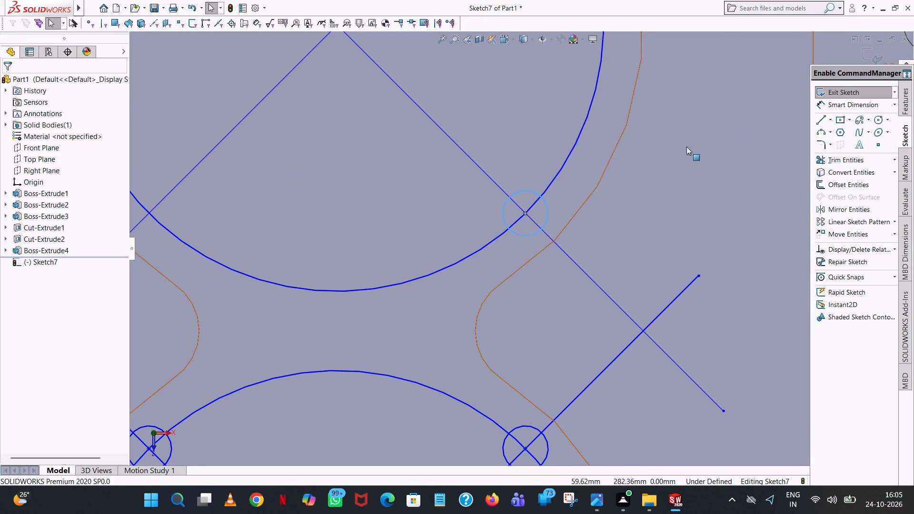
Sketch a 4 mm radius circle where the upper lobe's lower-left diagonal crosses the upper sketched circle.
left_click(879, 118)
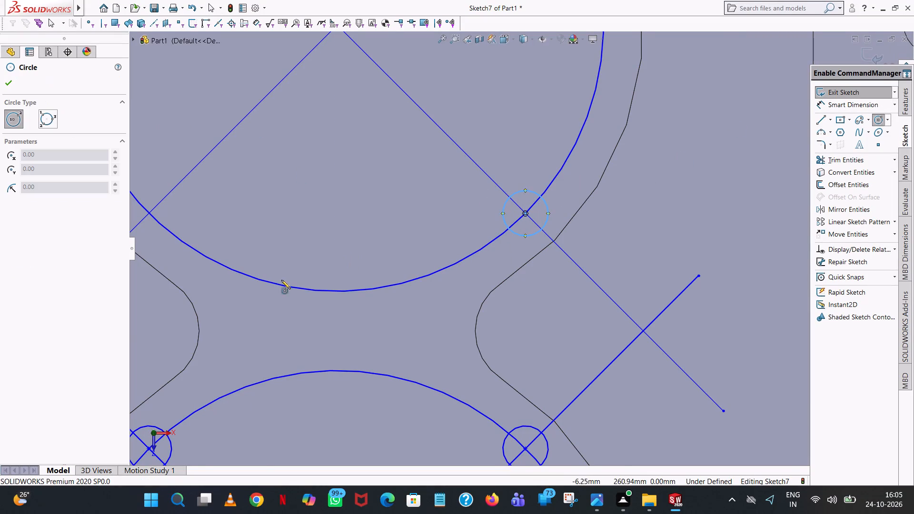
scroll(219, 278, "up", 5)
scroll(315, 227, "down", 2)
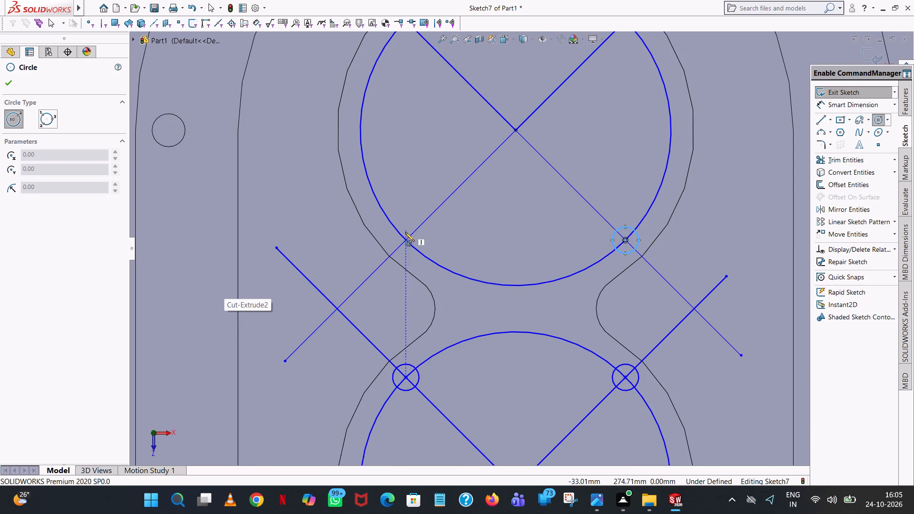
scroll(404, 238, "down", 11)
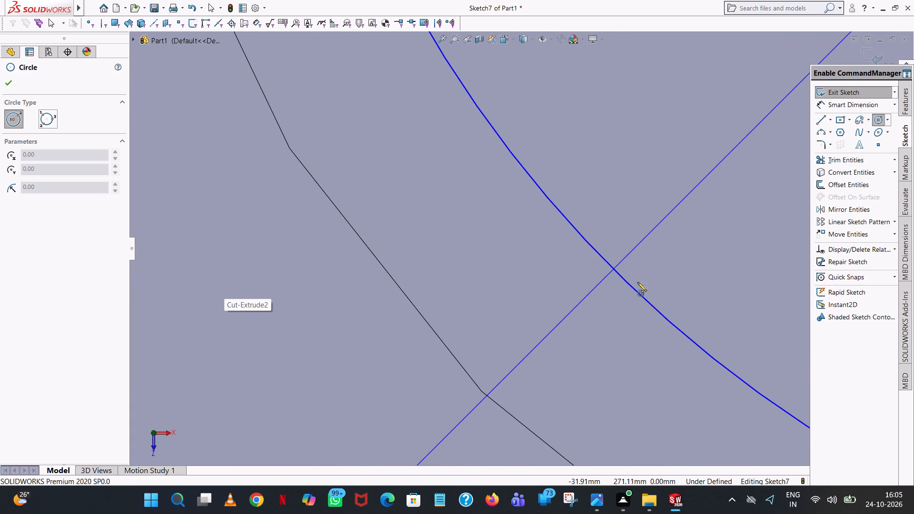
left_click(613, 269)
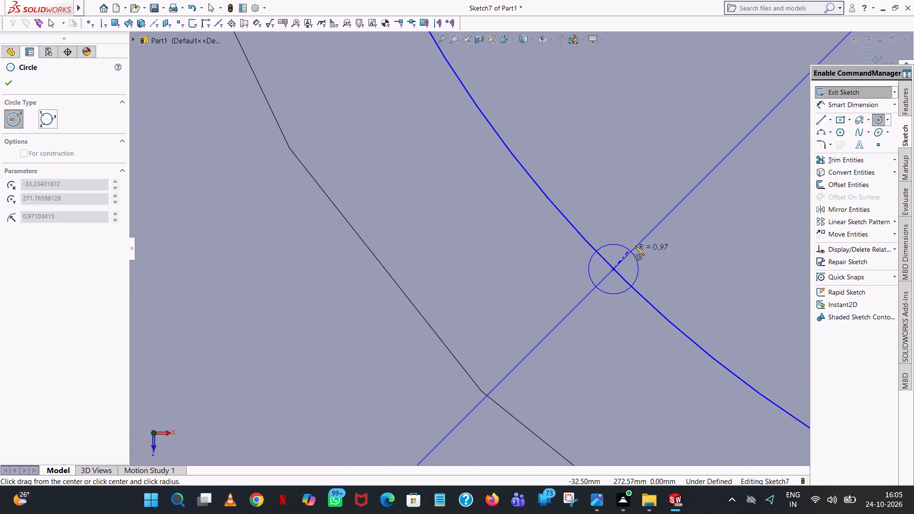
left_click(636, 245)
key("4")
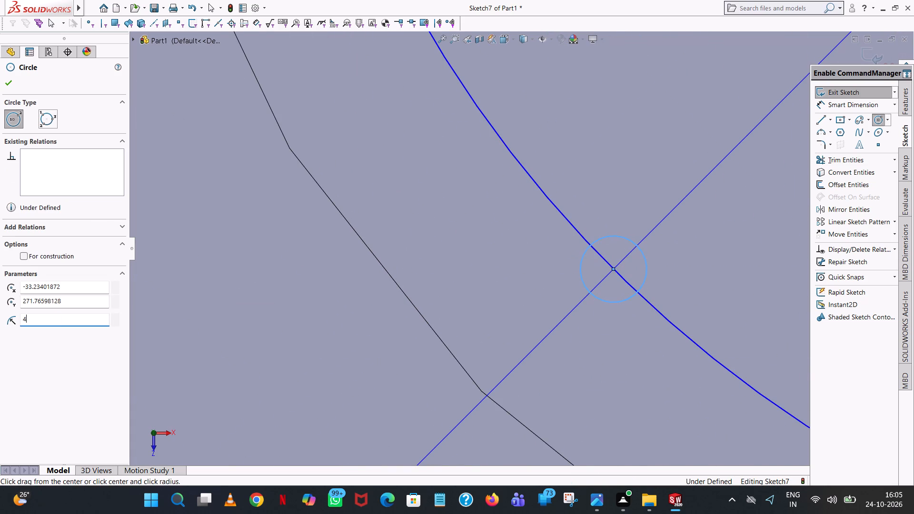
left_click(9, 84)
Sketch a 4 mm radius circle where the upper lobe's upper-right diagonal crosses the upper sketched circle.
scroll(550, 236, "up", 8)
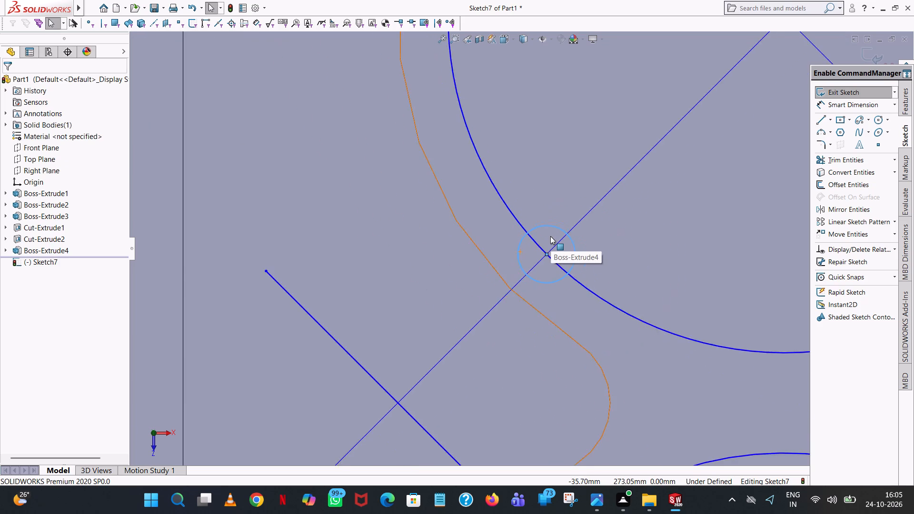
scroll(550, 236, "up", 8)
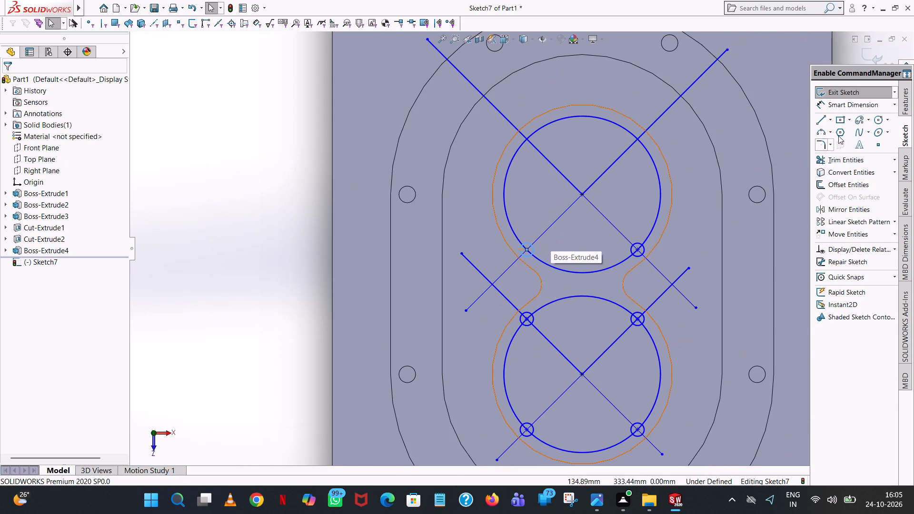
left_click(878, 120)
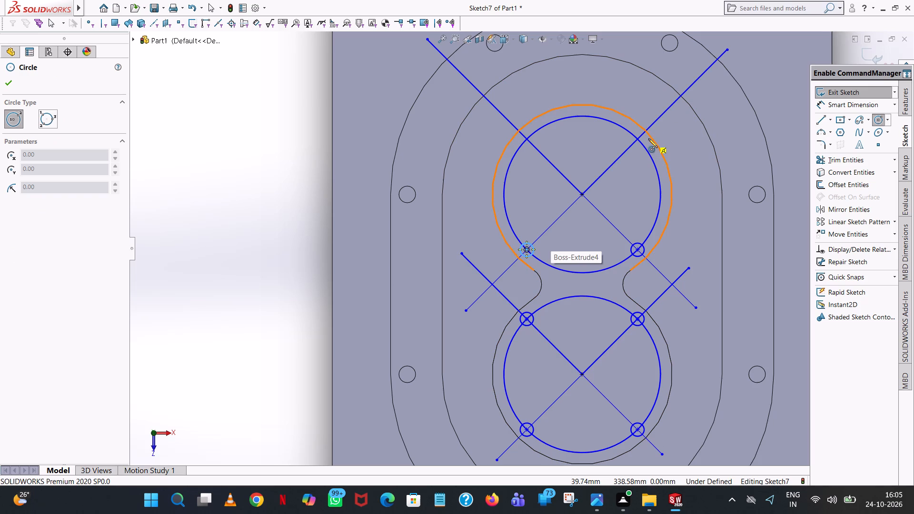
scroll(640, 138, "down", 4)
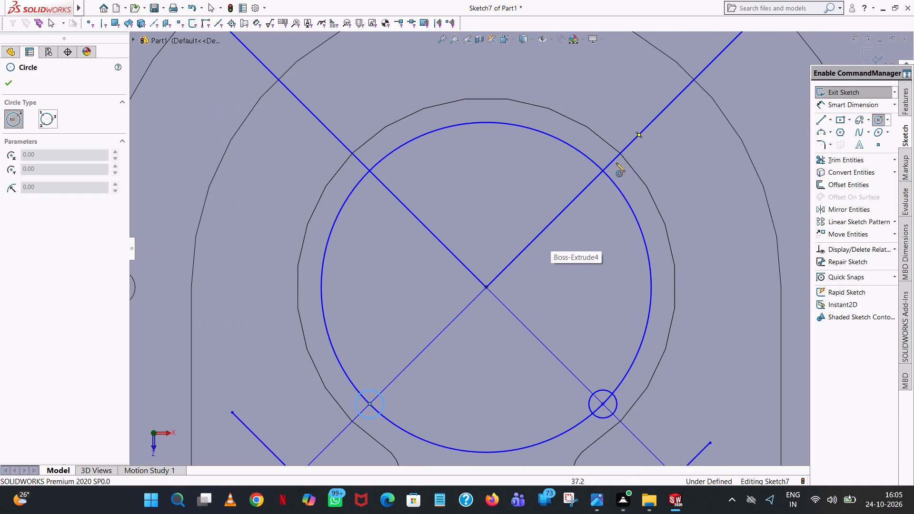
left_click(602, 171)
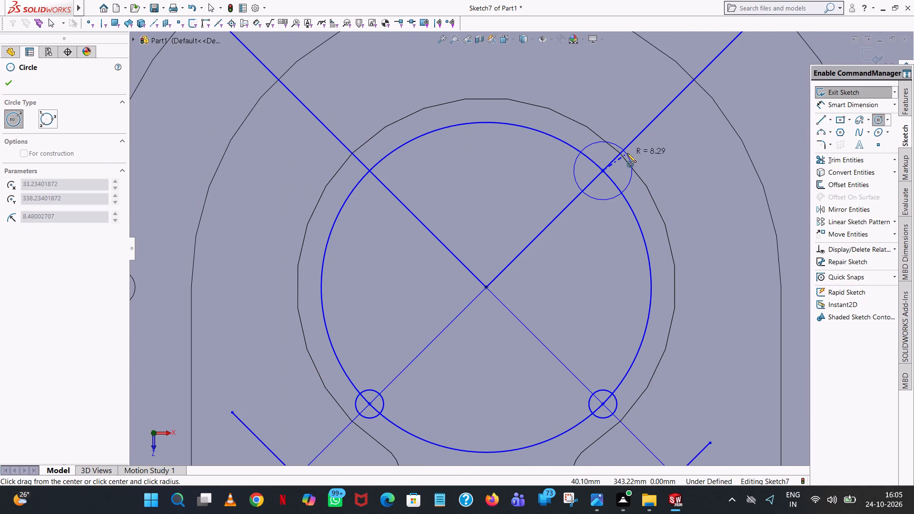
left_click(627, 153)
key("4")
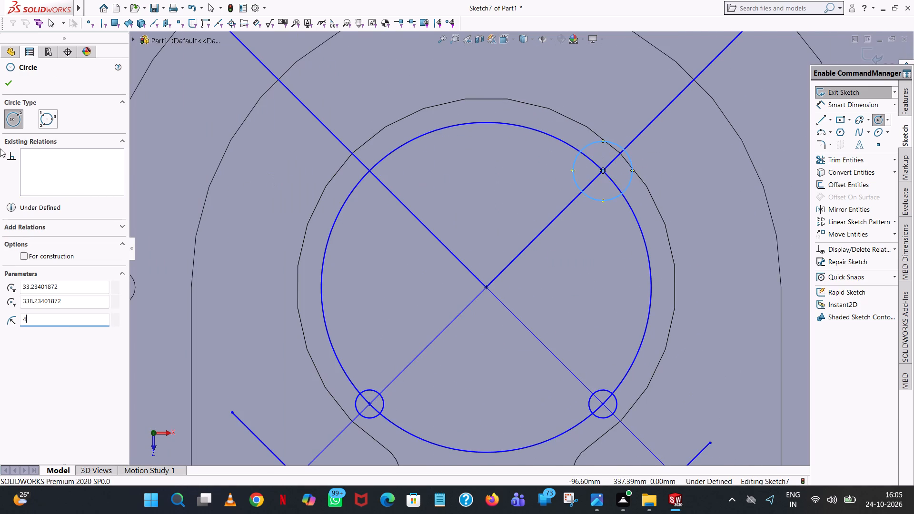
left_click(7, 85)
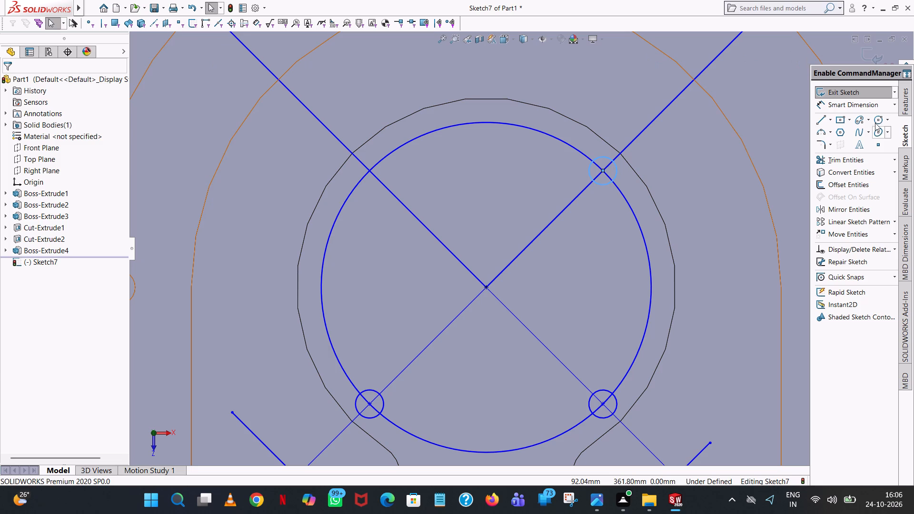
Sketch a 4 mm radius circle where the upper lobe's upper-left diagonal crosses the upper sketched circle.
left_click(874, 121)
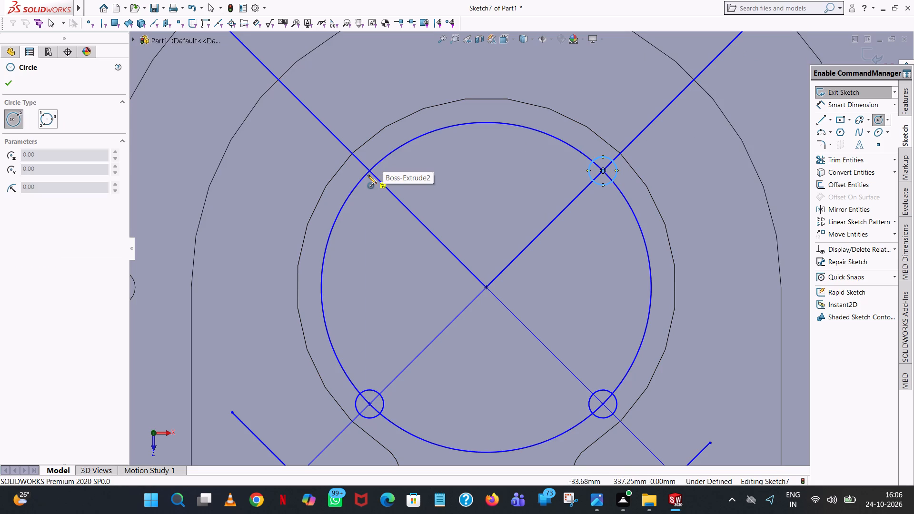
left_click(369, 169)
left_click(384, 138)
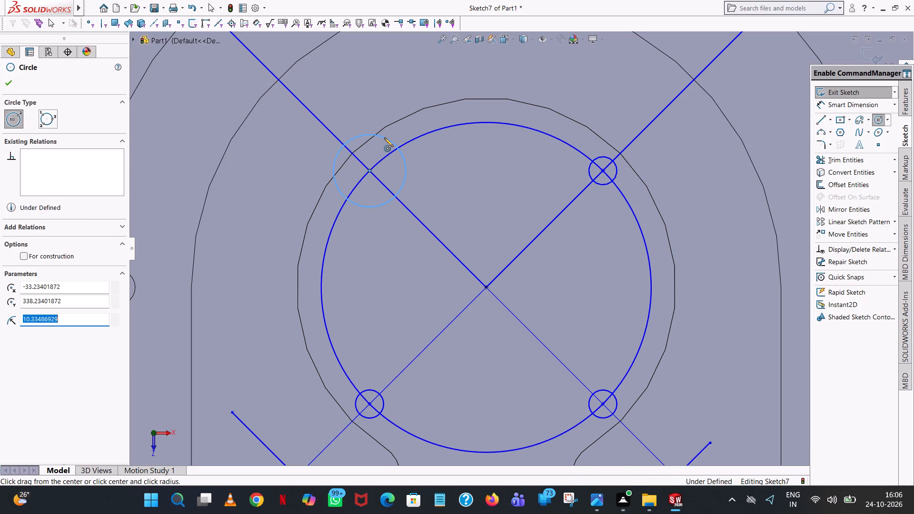
key("4")
left_click(13, 78)
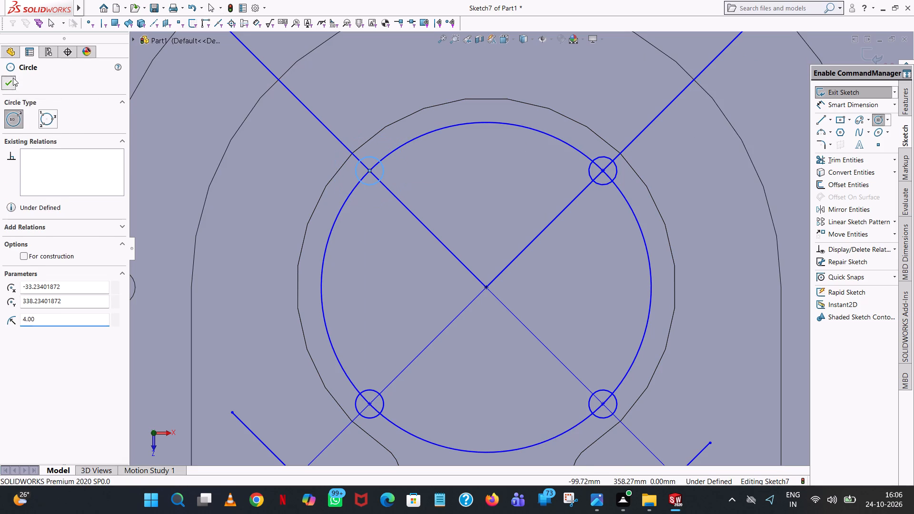
scroll(293, 179, "up", 8)
left_click(290, 179)
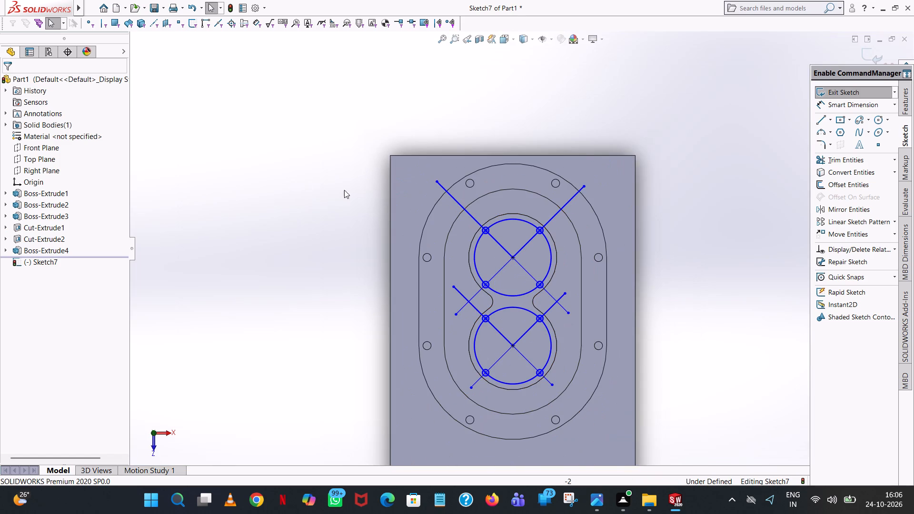
Trim away the upper lobe's entire upper-right diagonal, including its pieces inside the small hole circle.
scroll(516, 294, "down", 4)
scroll(563, 345, "up", 1)
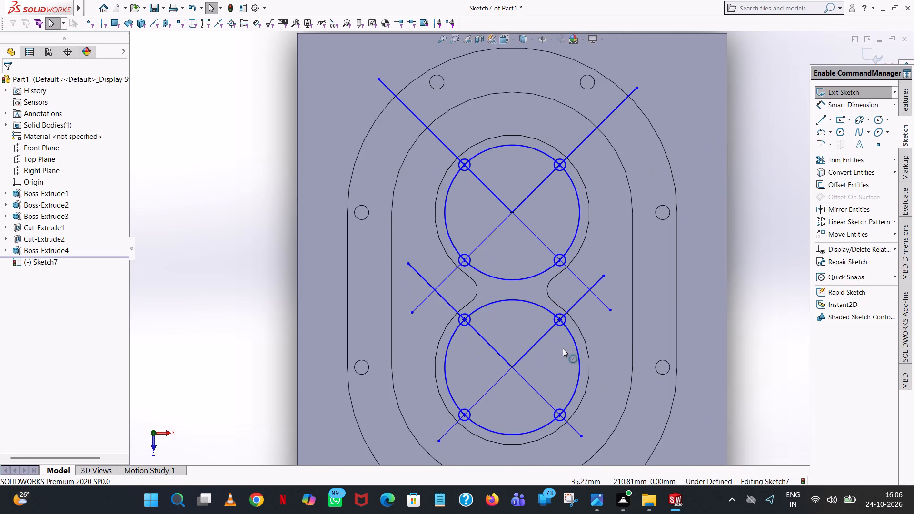
scroll(562, 349, "up", 3)
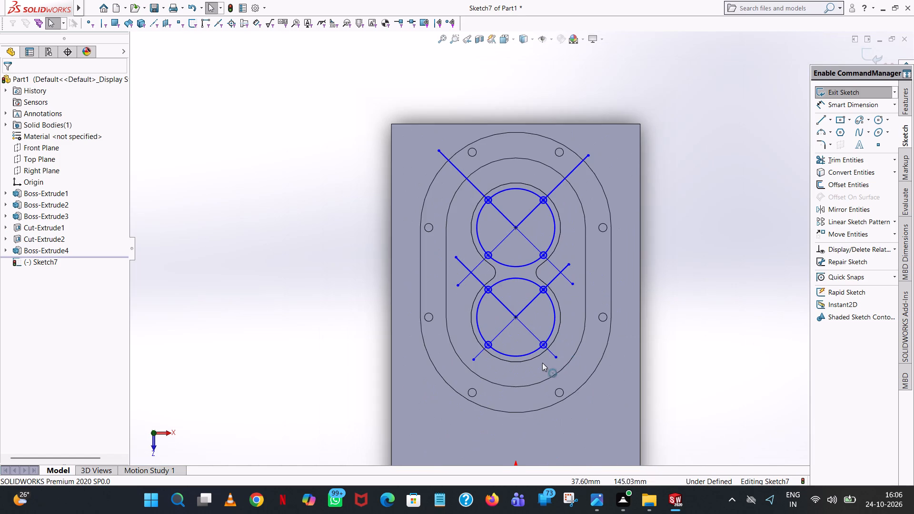
scroll(538, 366, "down", 1)
scroll(545, 345, "up", 1)
left_click(833, 161)
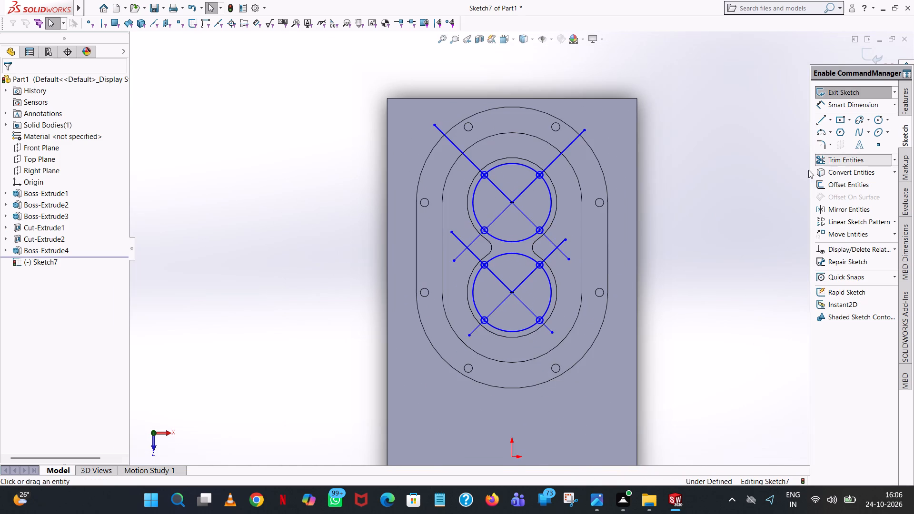
left_click(568, 145)
scroll(544, 184, "down", 9)
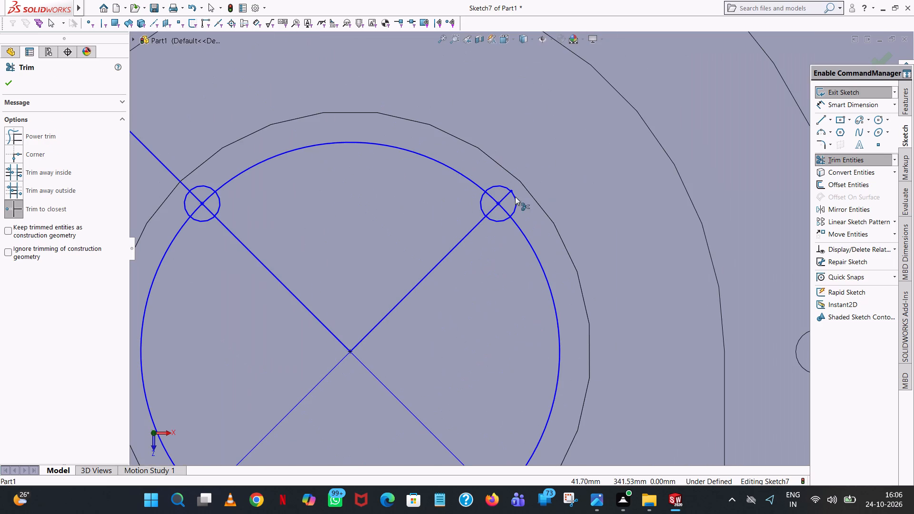
left_click(492, 210)
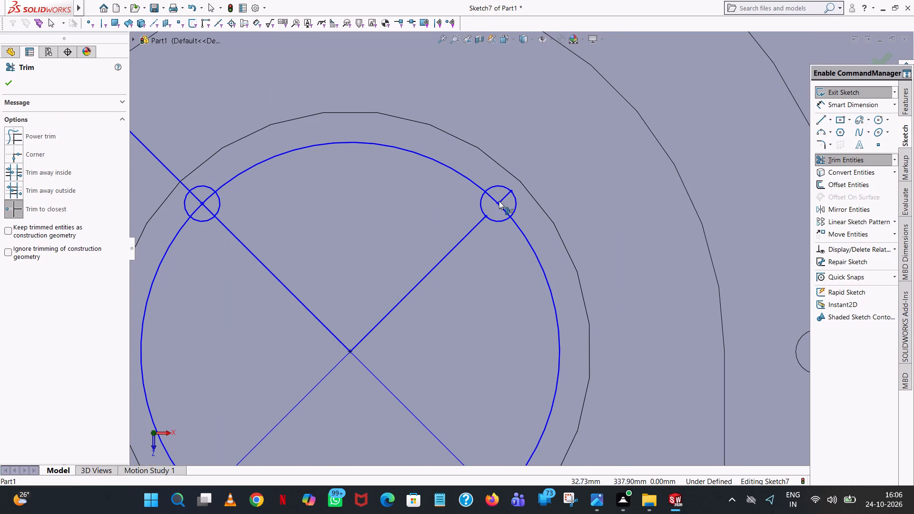
left_click(505, 197)
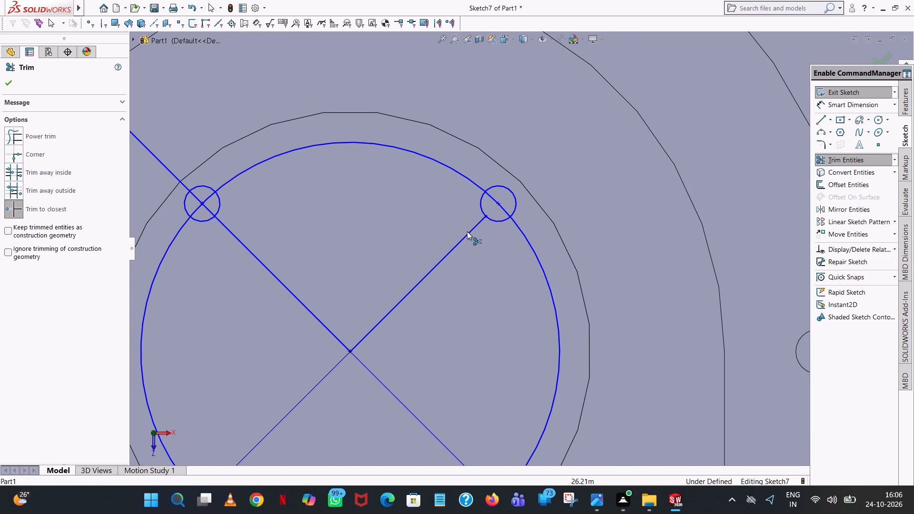
left_click(464, 237)
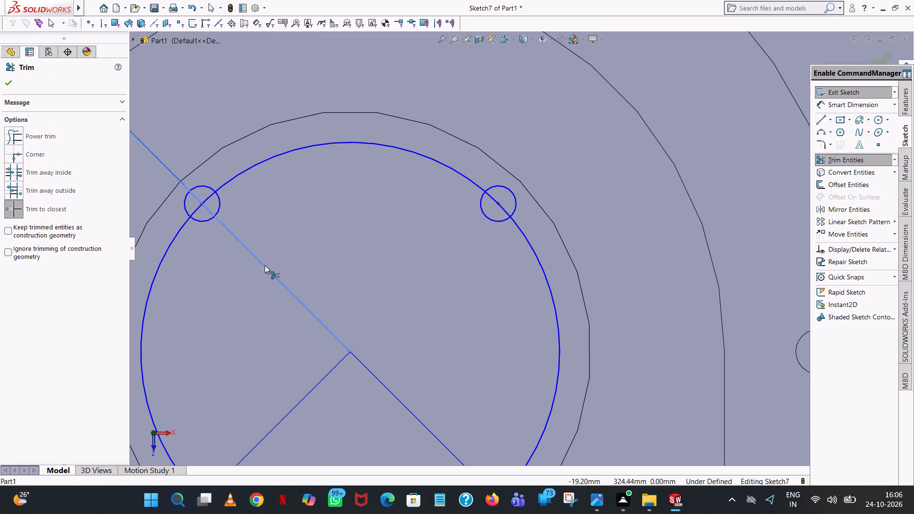
Trim the upper lobe's three remaining diagonals between the lobe centre and their small hole circles.
left_click(265, 265)
left_click(339, 363)
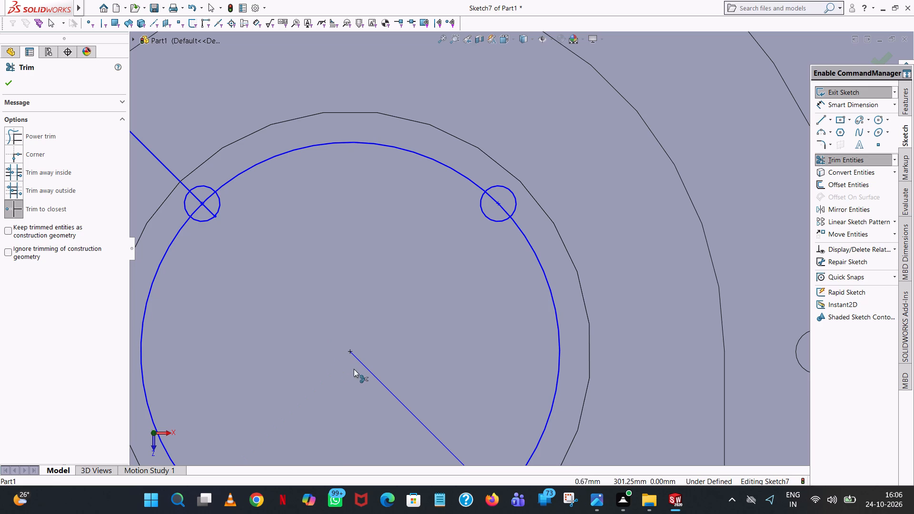
left_click(374, 373)
Trim the outer part of the upper lobe's upper-left diagonal and its pieces inside the small hole circle.
scroll(372, 373, "up", 6)
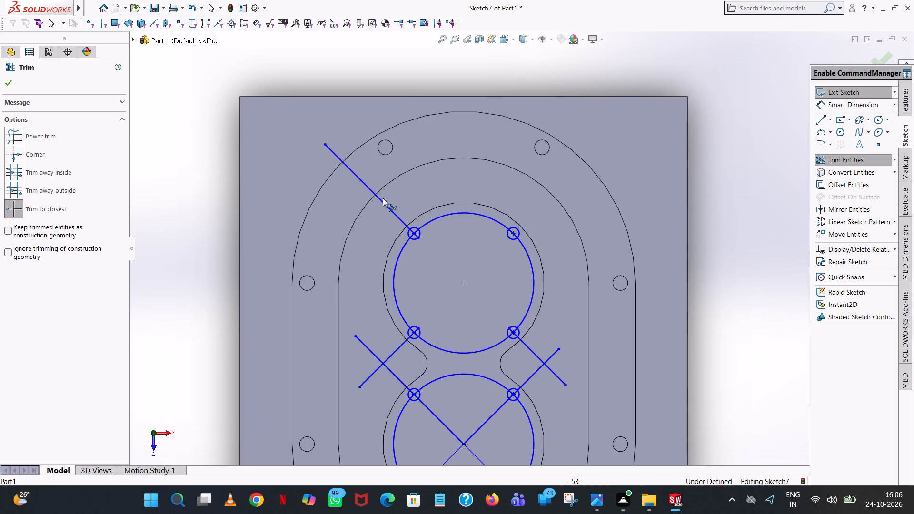
left_click(380, 200)
scroll(407, 264, "down", 11)
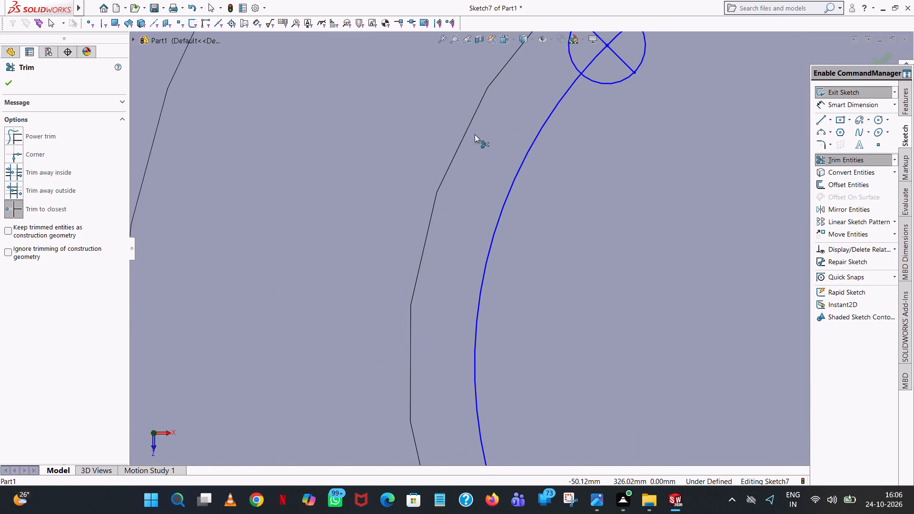
left_click(618, 59)
scroll(618, 59, "up", 4)
scroll(618, 59, "down", 1)
scroll(563, 111, "down", 2)
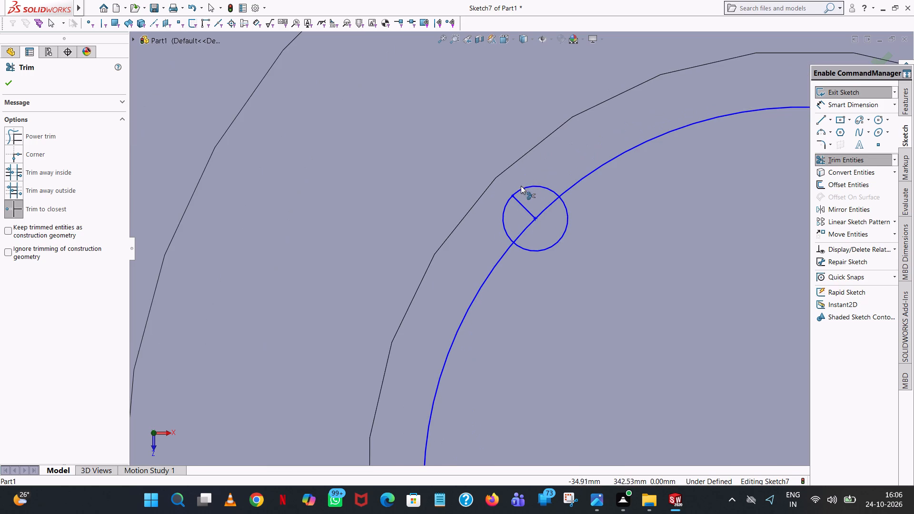
left_click(522, 208)
Trim away the rest of the upper lobe's lower-right diagonal, including its pieces inside the small hole circle.
scroll(522, 208, "up", 16)
scroll(571, 326, "down", 7)
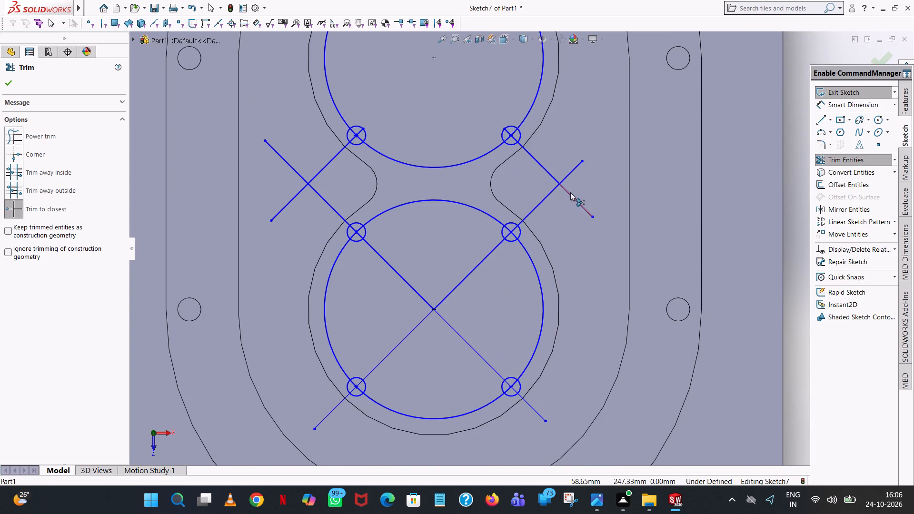
left_click(570, 192)
left_click(565, 176)
left_click(540, 163)
left_click(514, 137)
left_click(507, 130)
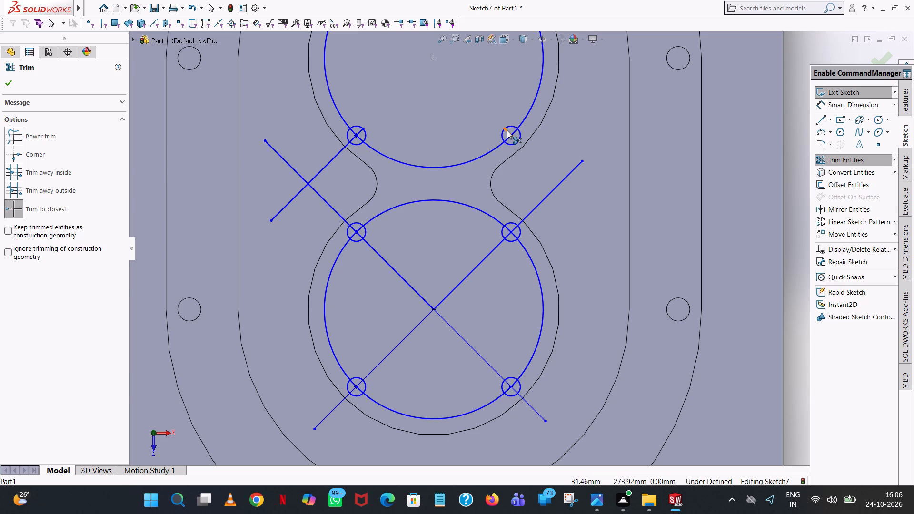
Trim away the rest of the upper lobe's lower-left diagonal, including its pieces inside the small hole circle.
left_click(354, 138)
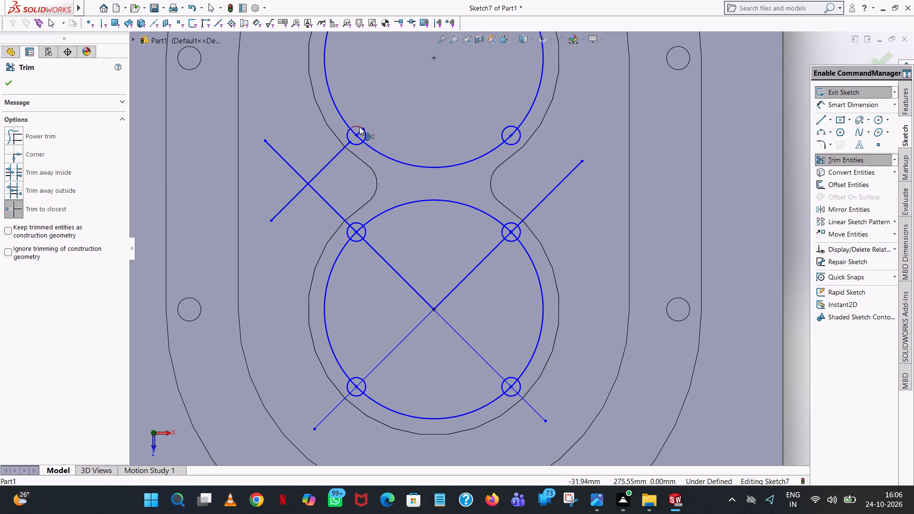
left_click(360, 129)
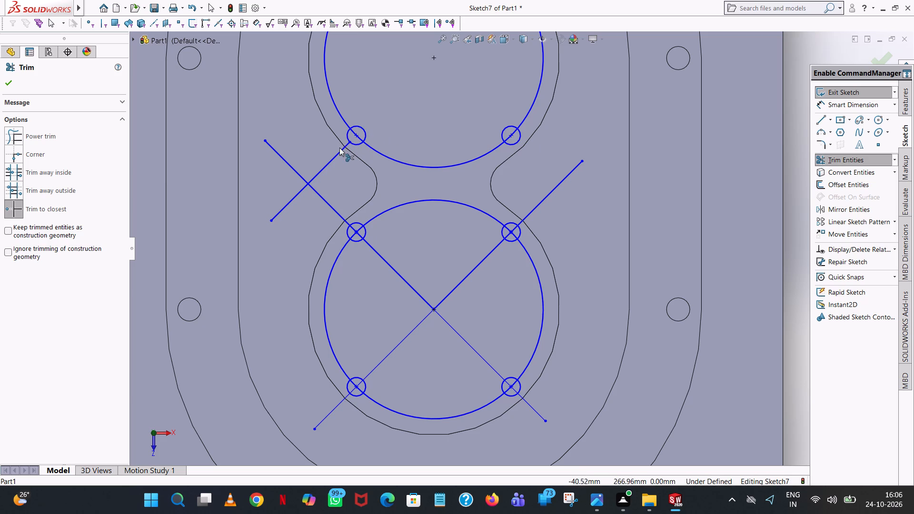
left_click(338, 155)
left_click(293, 198)
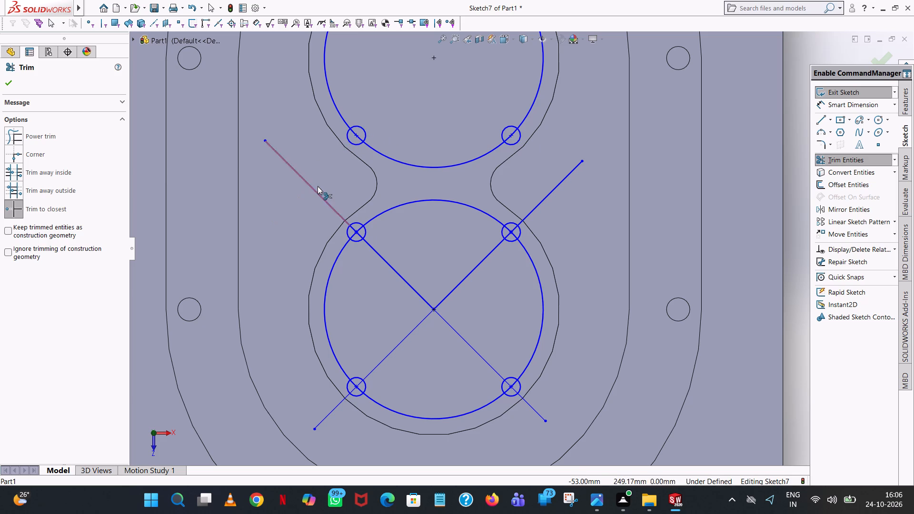
Trim away the lower lobe's entire upper-left diagonal, including its pieces inside the small hole circle.
left_click(312, 189)
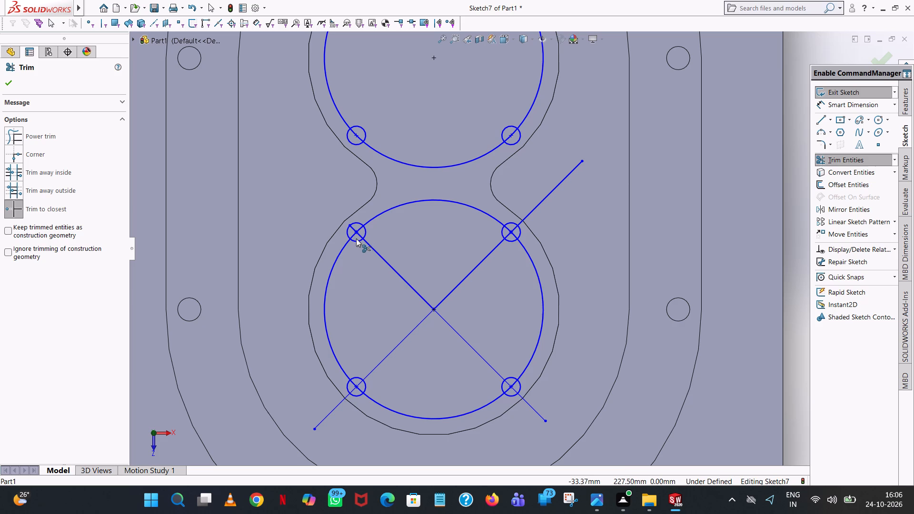
left_click(359, 237)
left_click(351, 227)
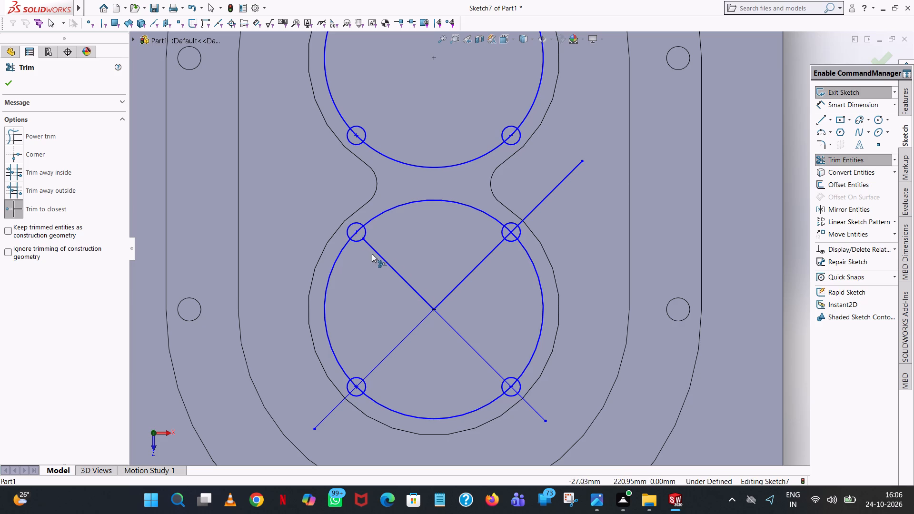
left_click(378, 254)
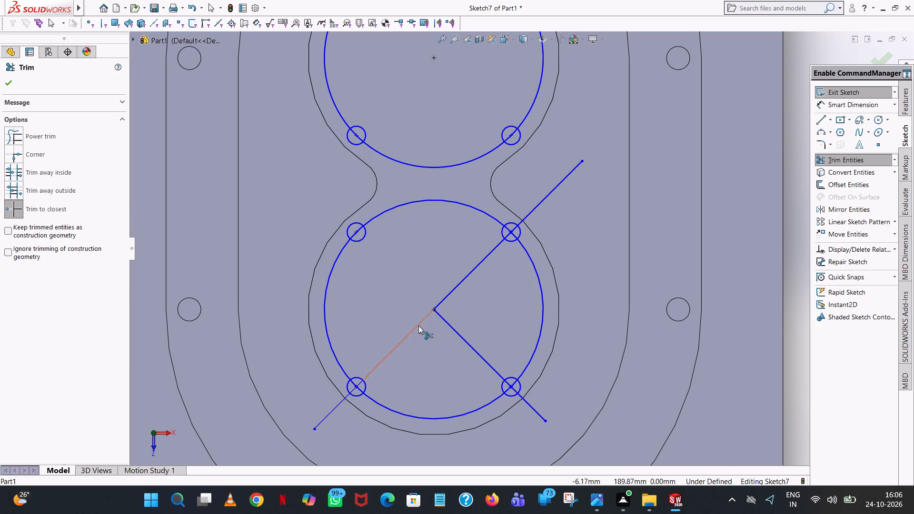
Trim away the lower lobe's entire lower-left diagonal, including its pieces inside the small hole circle.
left_click(418, 326)
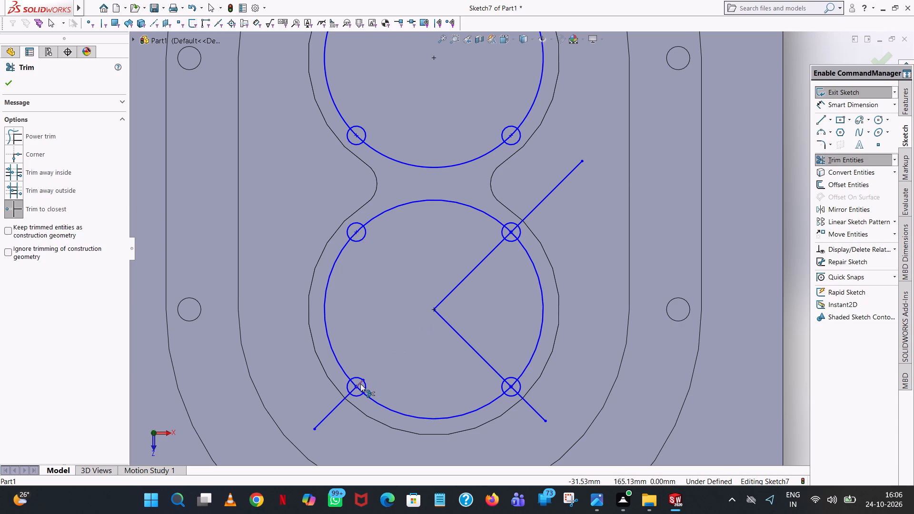
left_click(360, 384)
left_click(352, 388)
left_click(352, 392)
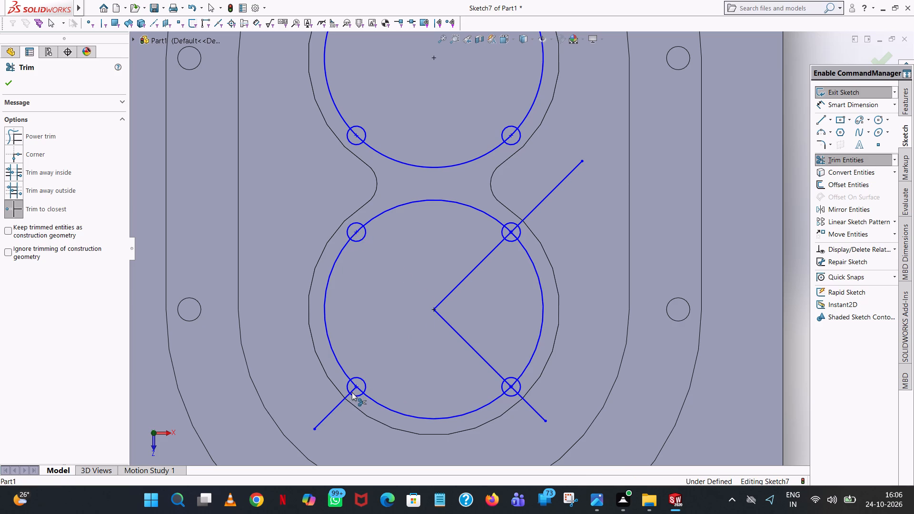
left_click(346, 397)
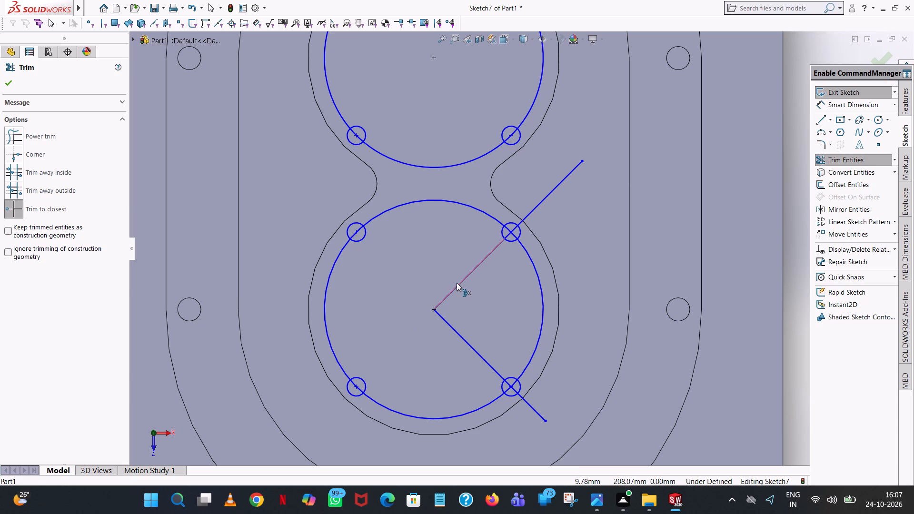
Trim the lower lobe's upper-right and lower-right diagonals between the lobe centre and their small hole circles.
left_click(457, 288)
left_click(450, 329)
left_click(453, 328)
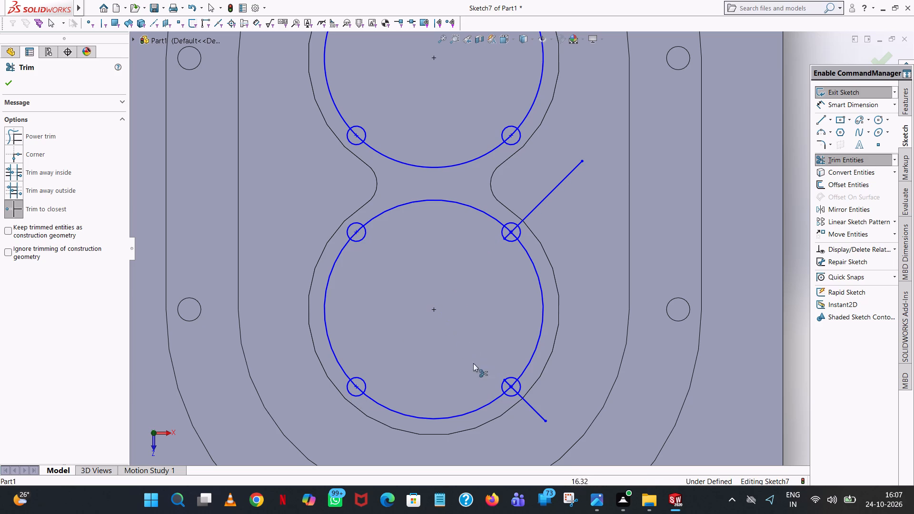
Trim the outer part of the lower lobe's lower-right diagonal and its pieces inside the small hole circle.
left_click(533, 407)
scroll(511, 388, "down", 8)
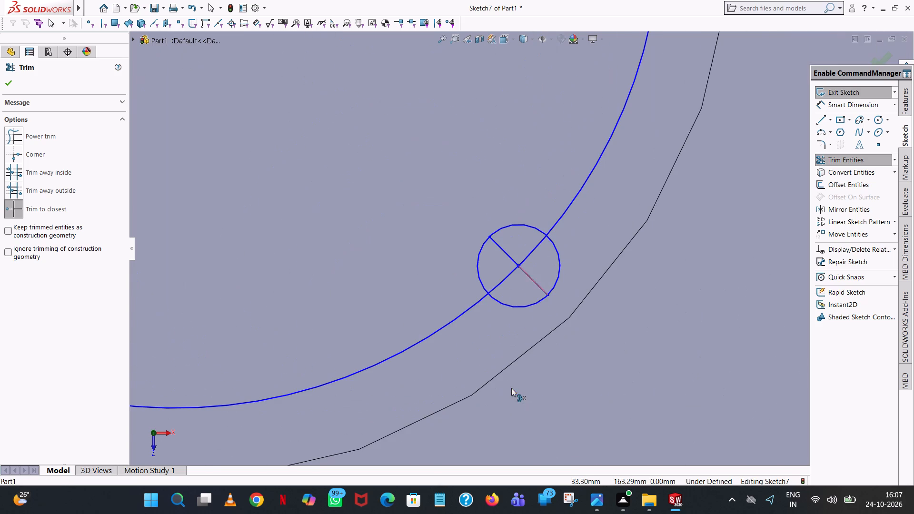
left_click(525, 272)
left_click(507, 255)
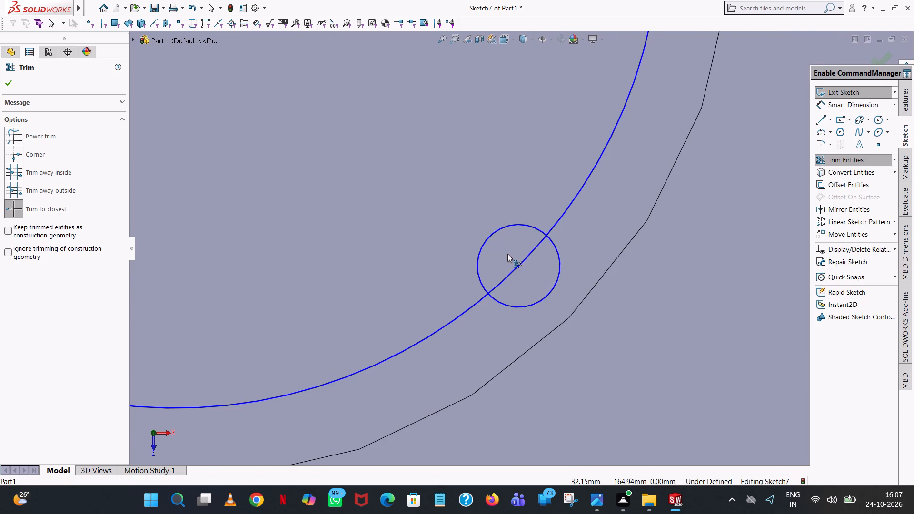
Trim the outer part of the lower lobe's upper-right diagonal and its pieces inside the small hole circle.
scroll(507, 253, "up", 12)
left_click(534, 162)
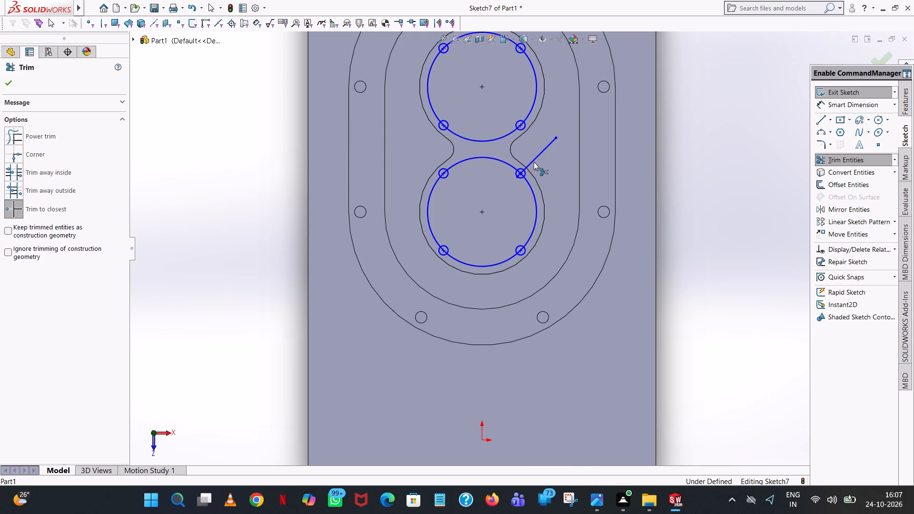
scroll(531, 168, "down", 9)
left_click(481, 260)
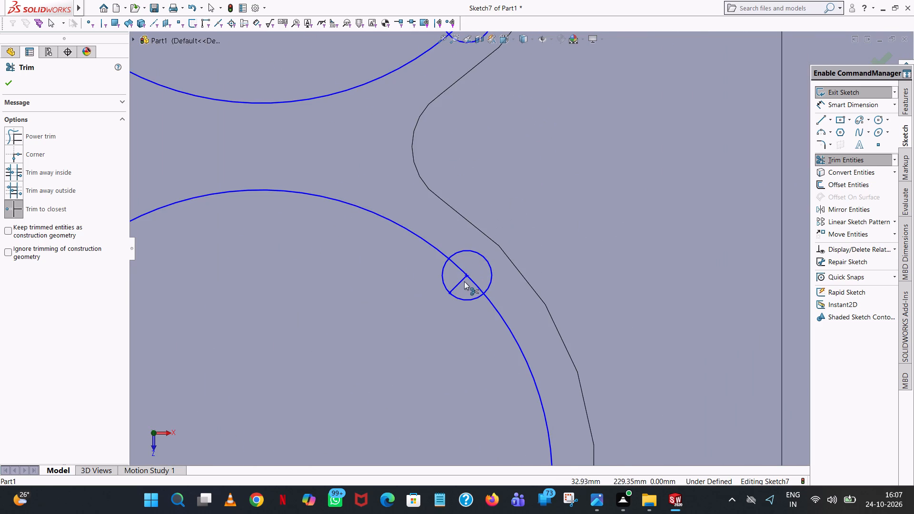
left_click(458, 281)
left_click(458, 281)
left_click(458, 284)
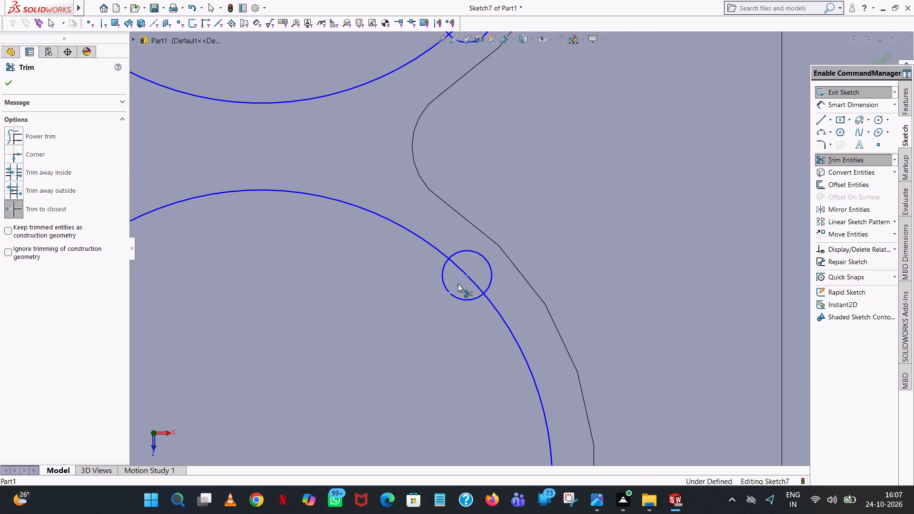
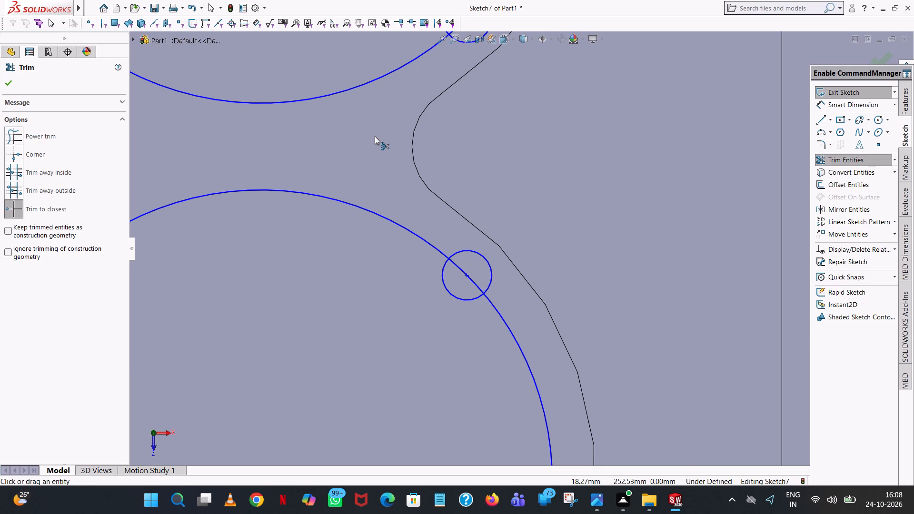
Finish trimming and turn the upper lobe's large circle through the four hole centres into construction geometry.
scroll(444, 180, "up", 5)
scroll(591, 241, "up", 3)
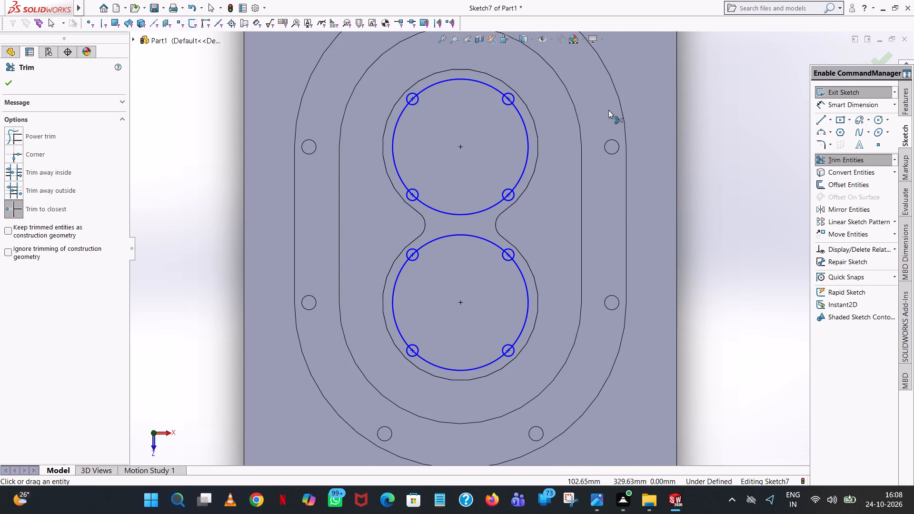
left_click(10, 81)
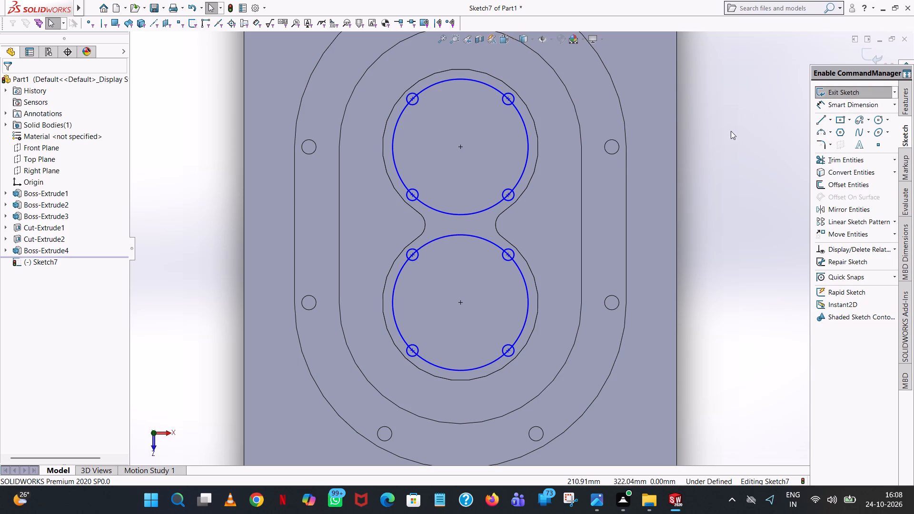
left_click(524, 161)
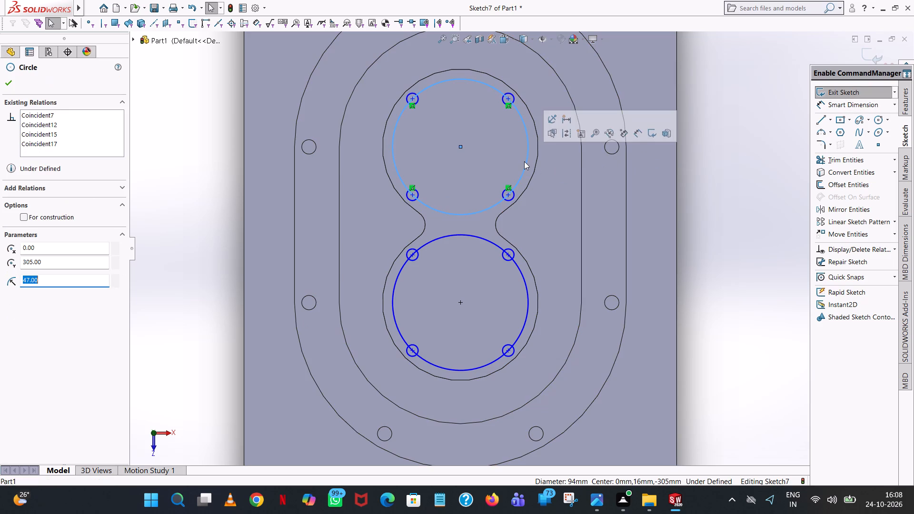
right_click(524, 161)
left_click(546, 149)
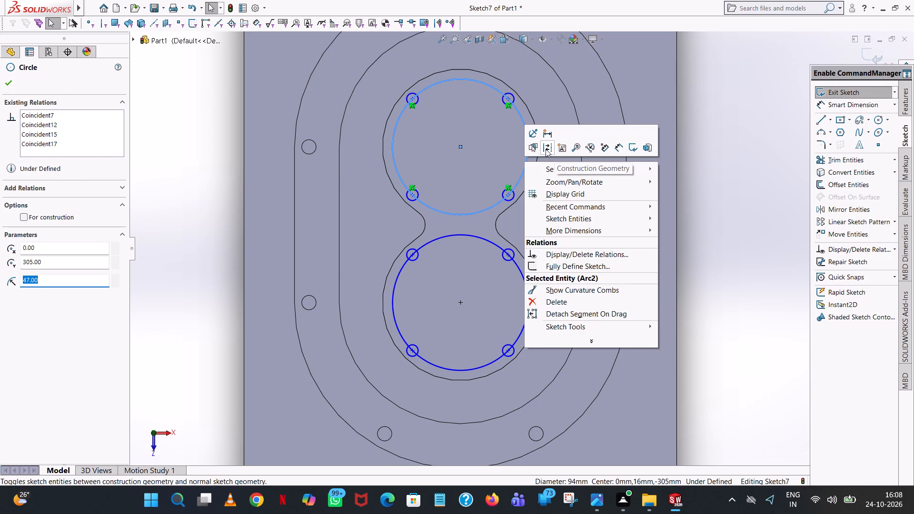
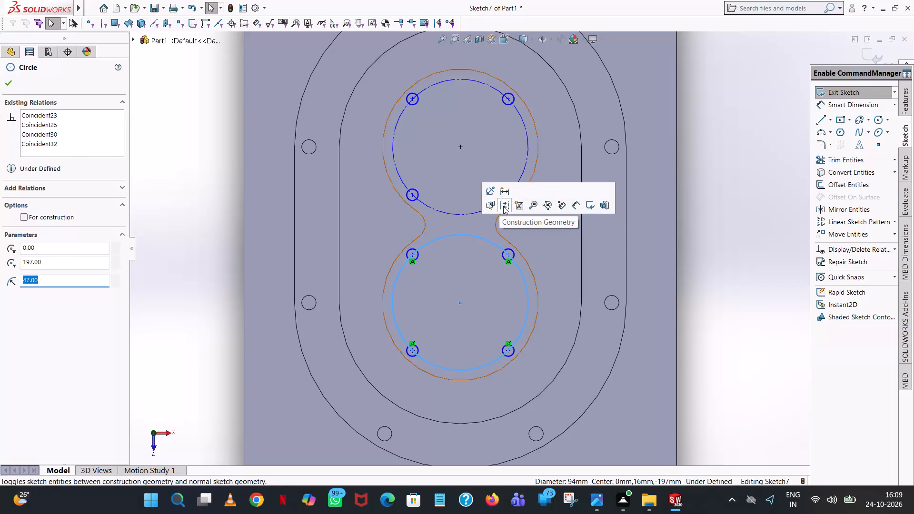
Turn the lower lobe's large circle through the four hole centres into construction geometry.
left_click(503, 205)
Add diameter dimensions to the lower and upper lobes' construction circles, keeping their current sizes.
scroll(556, 252, "up", 3)
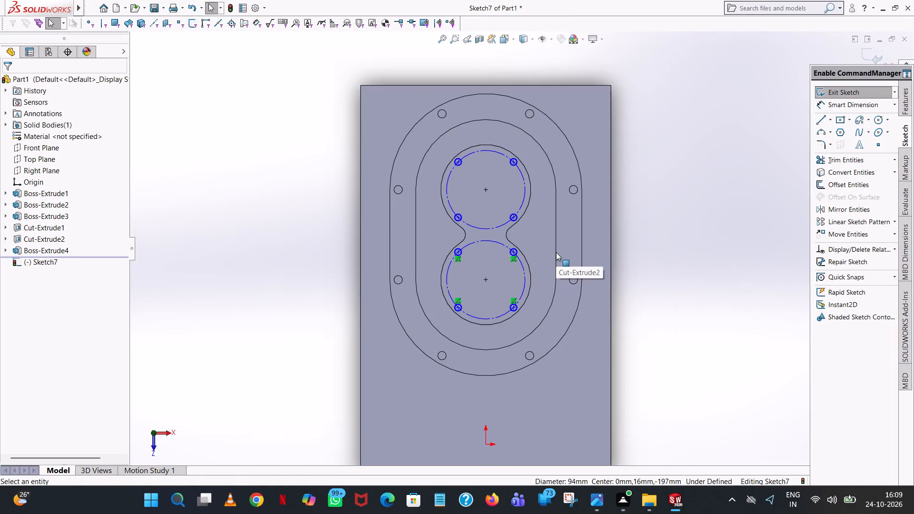
scroll(477, 278, "down", 6)
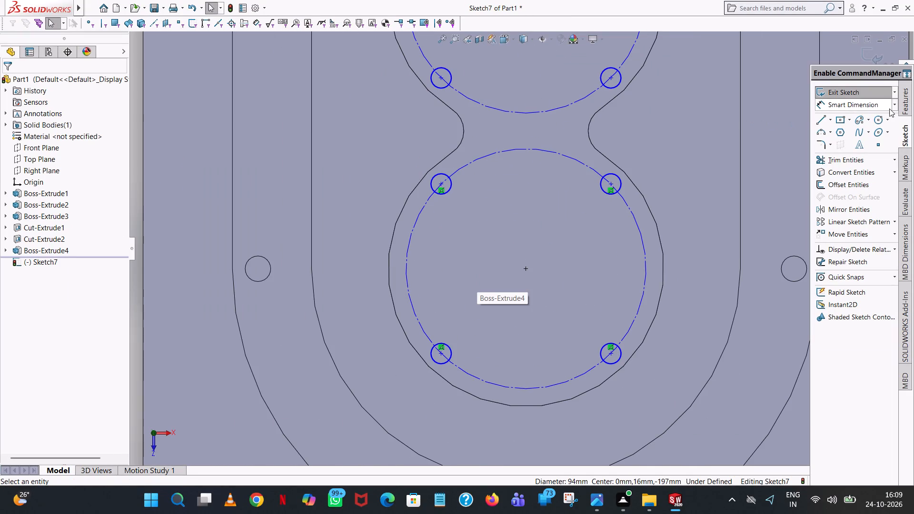
left_click(859, 107)
left_click(634, 215)
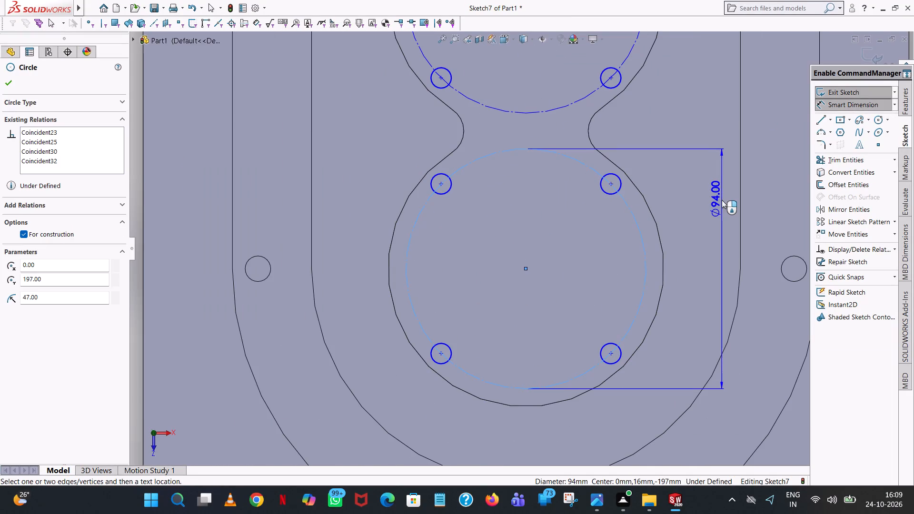
left_click(722, 200)
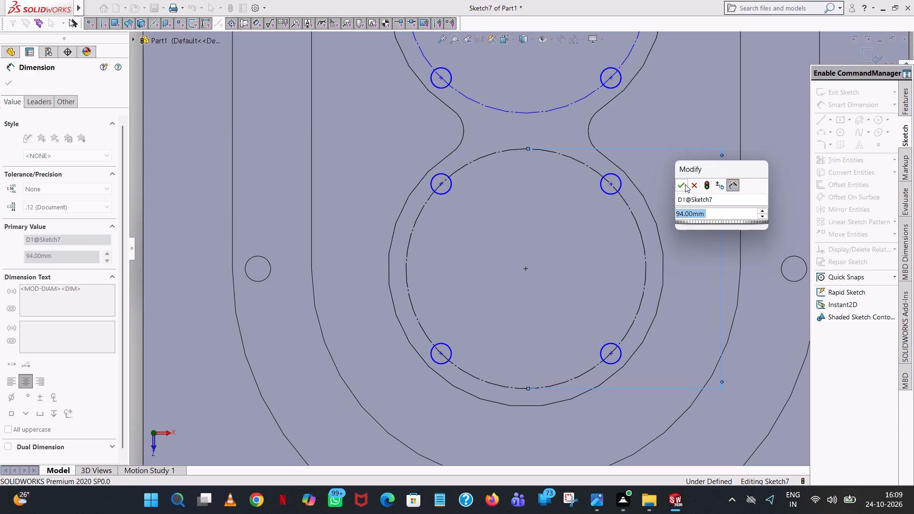
left_click(685, 184)
scroll(685, 184, "up", 5)
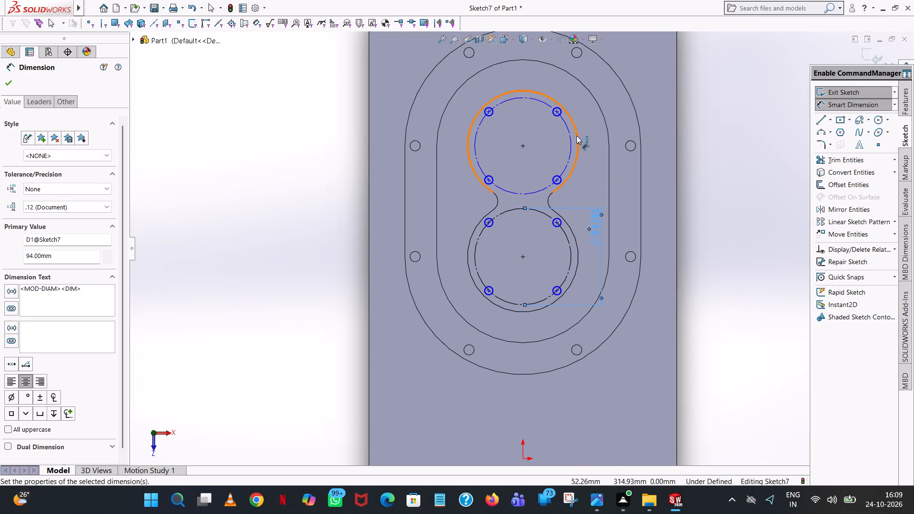
left_click(572, 136)
left_click(709, 118)
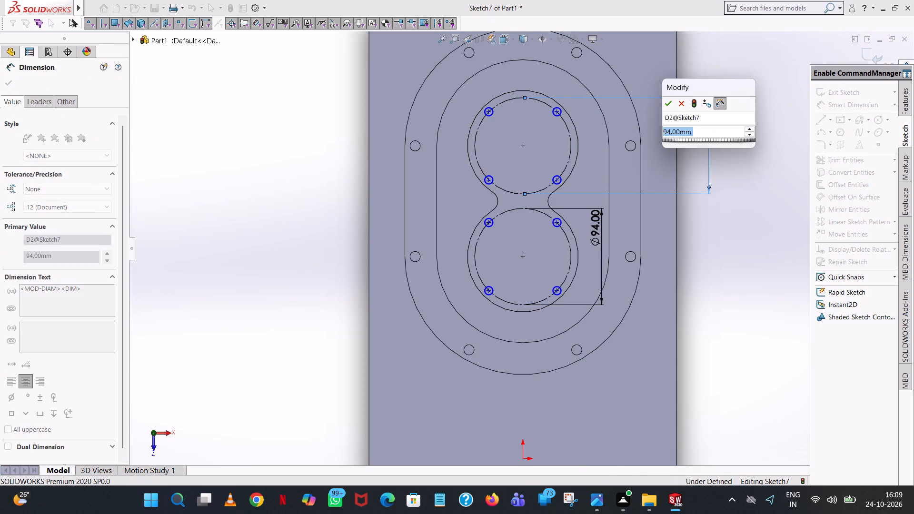
left_click(670, 107)
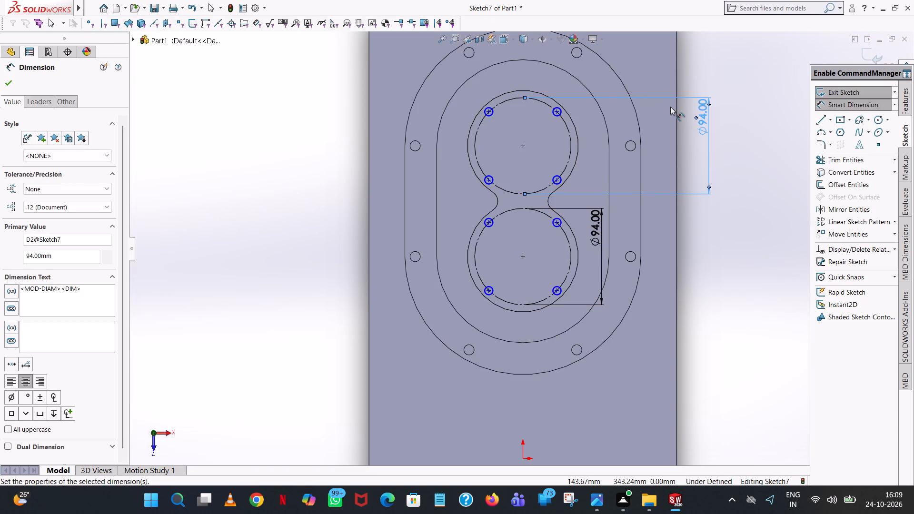
left_click(761, 72)
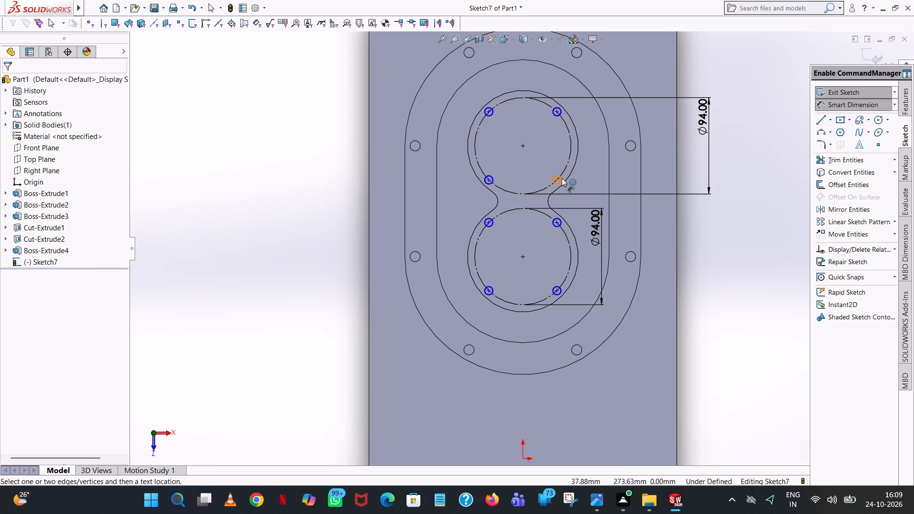
Dimension the diameters of the upper lobe's bottom-right and top-right holes, keeping their current sizes.
left_click(562, 178)
left_click(690, 156)
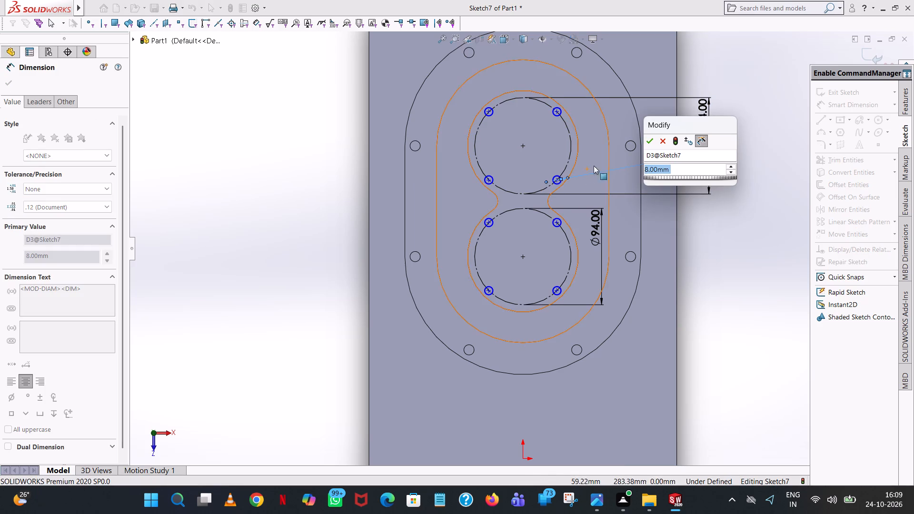
left_click(650, 138)
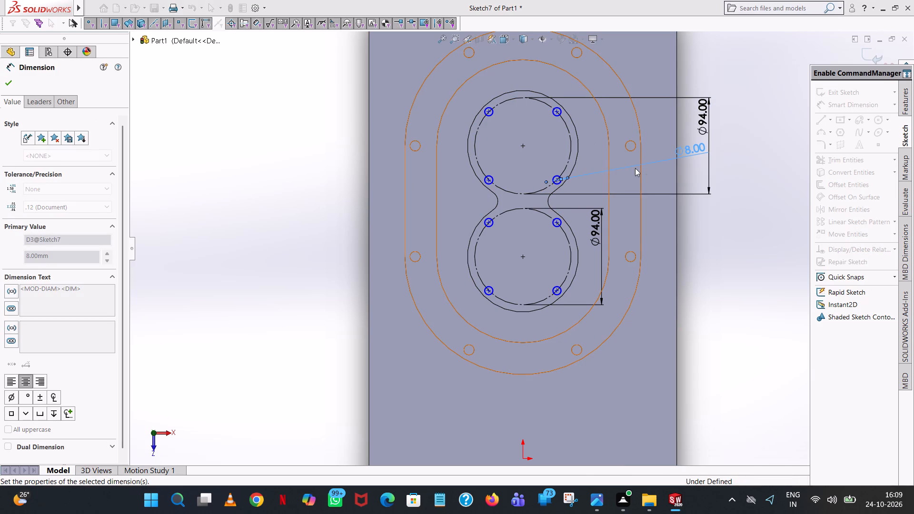
scroll(637, 165, "down", 2)
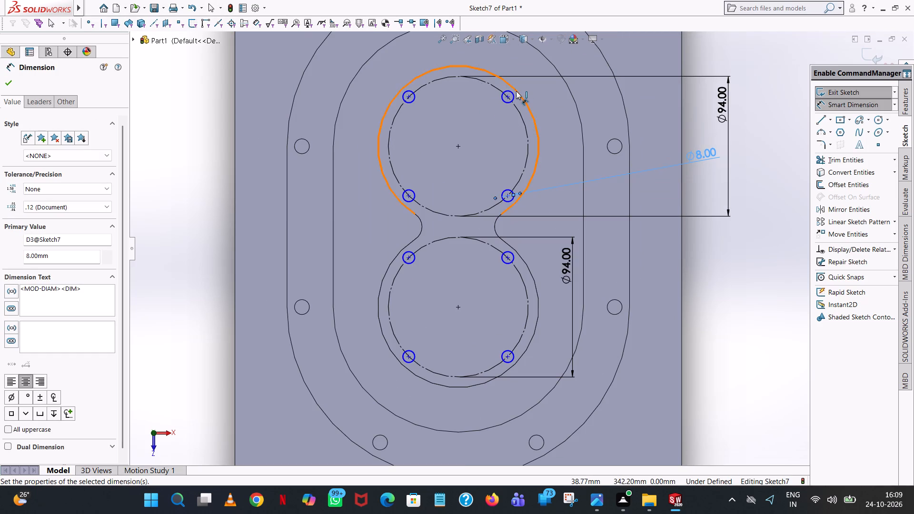
left_click(512, 94)
left_click(662, 101)
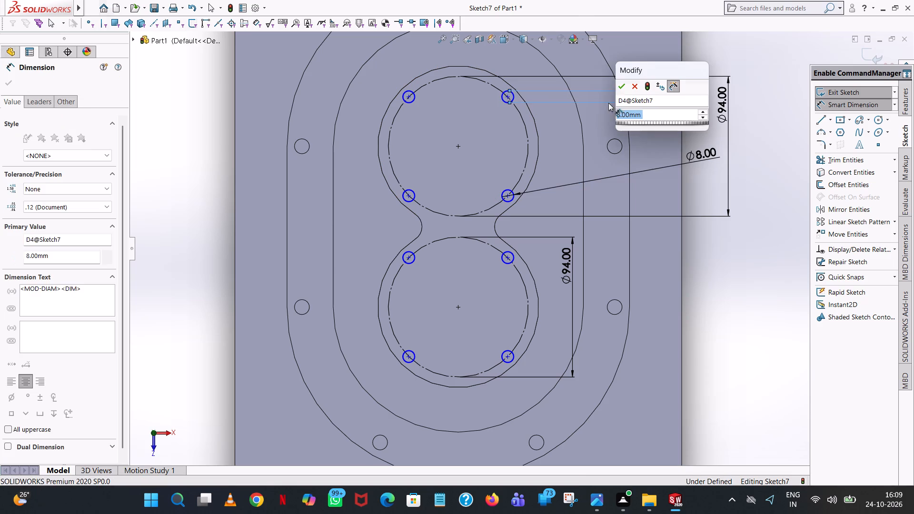
left_click(617, 86)
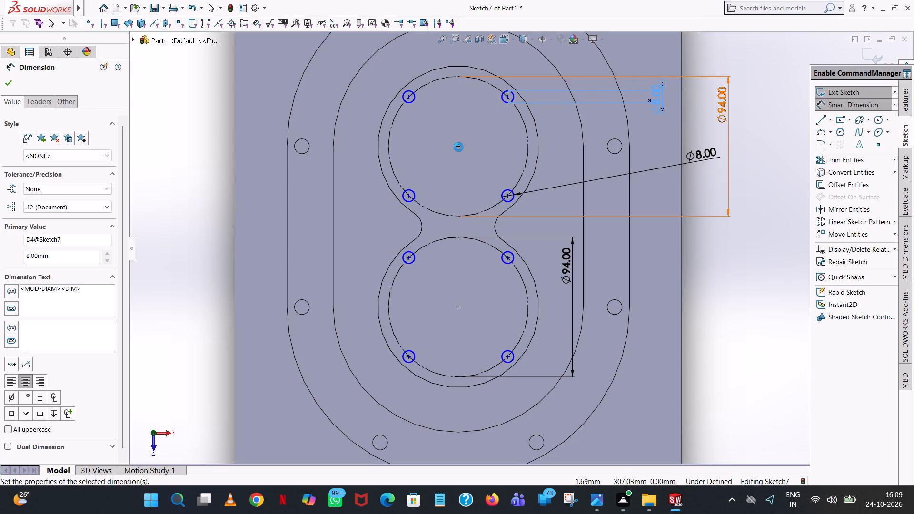
From the upper lobe's centre, dimension the vertical offset of its top-right hole and the horizontal offset of its bottom-left hole.
left_click(457, 148)
left_click(508, 97)
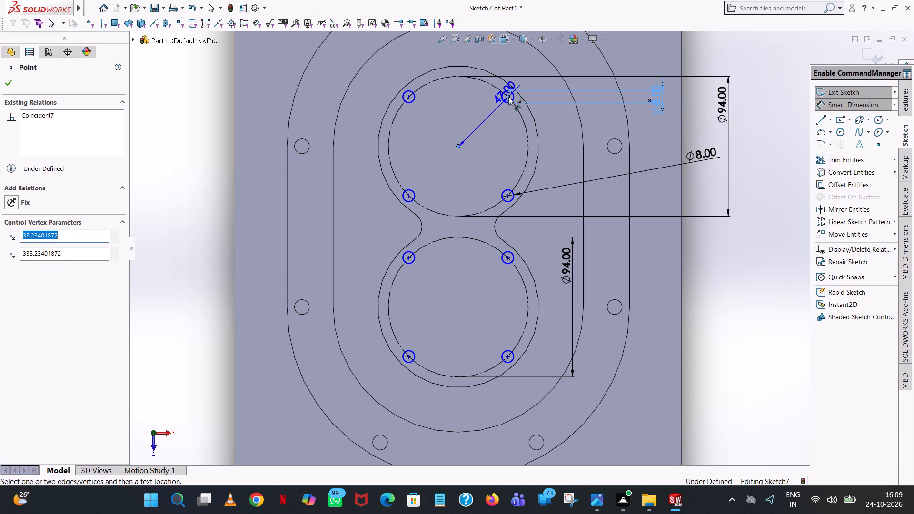
left_click(247, 133)
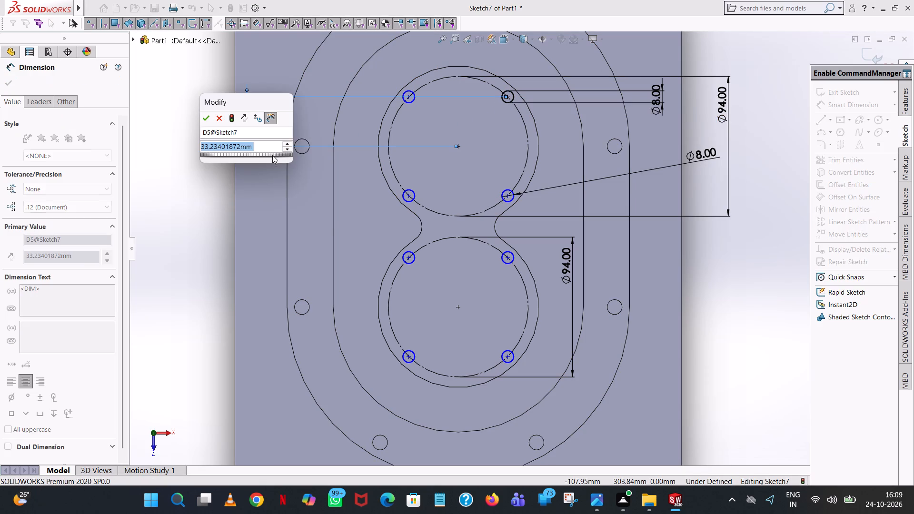
left_click(201, 116)
left_click(164, 120)
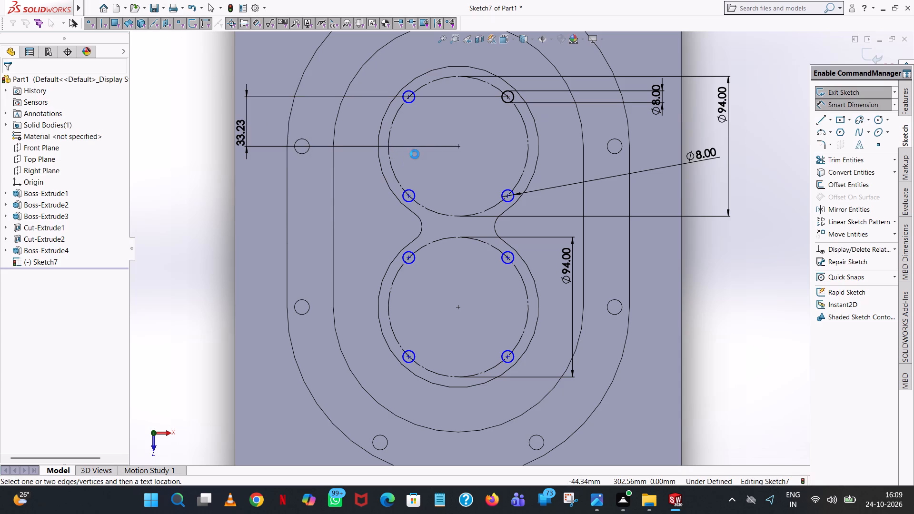
left_click(457, 147)
left_click(408, 196)
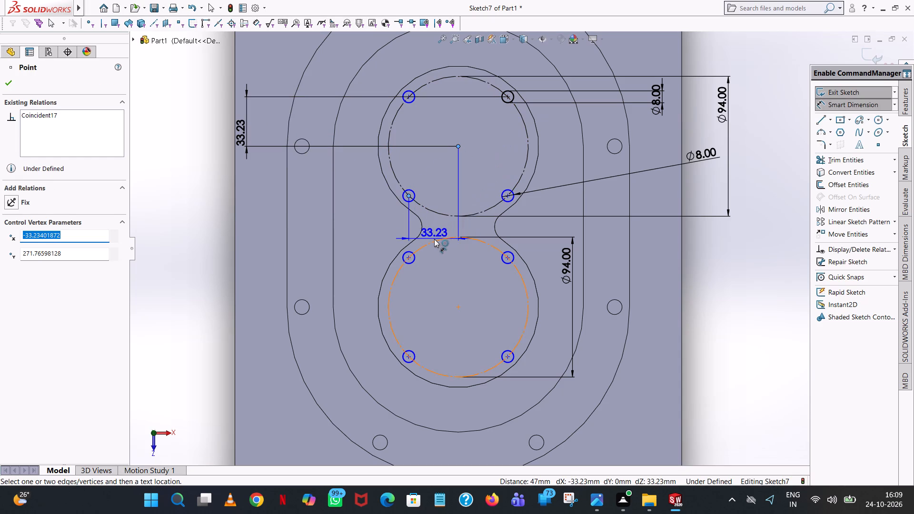
left_click(426, 224)
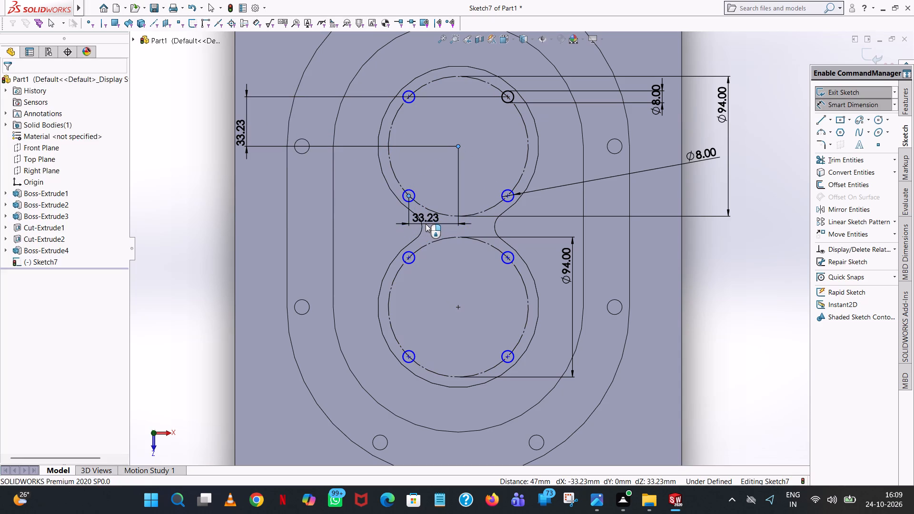
left_click(384, 204)
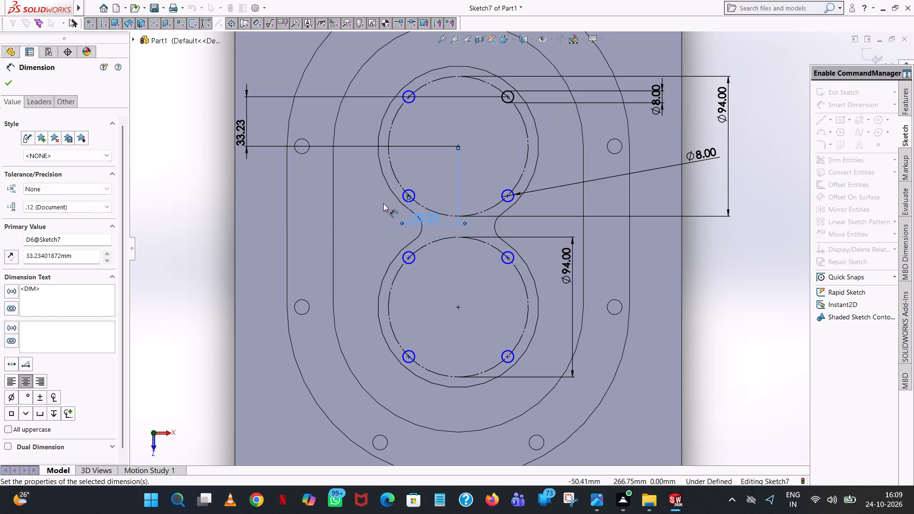
left_click(266, 183)
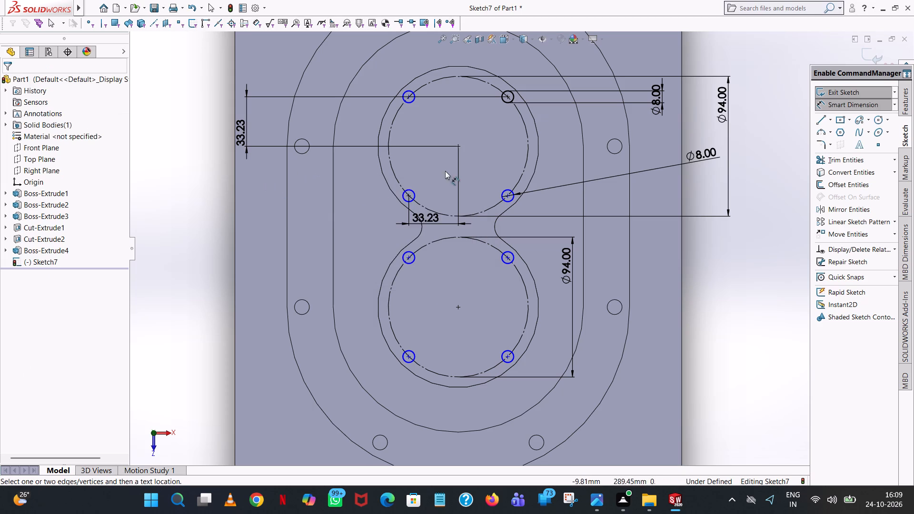
Dimension the vertical centre spacing of the upper lobe's left pair of holes and of its right pair, keeping the current distances.
left_click(409, 196)
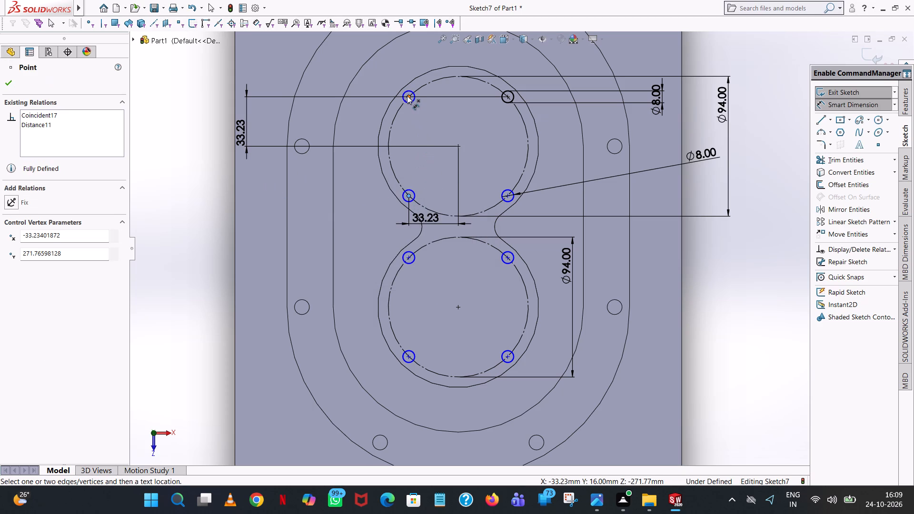
left_click(407, 96)
left_click(286, 109)
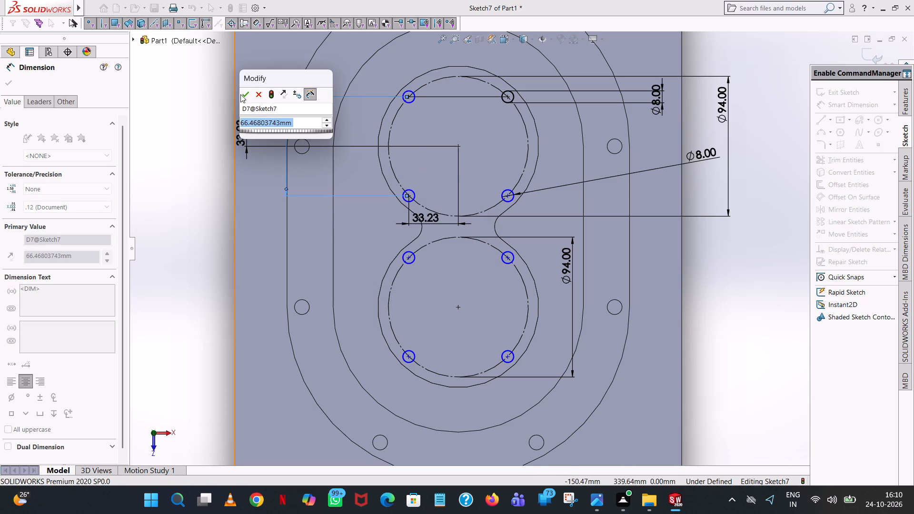
left_click(244, 92)
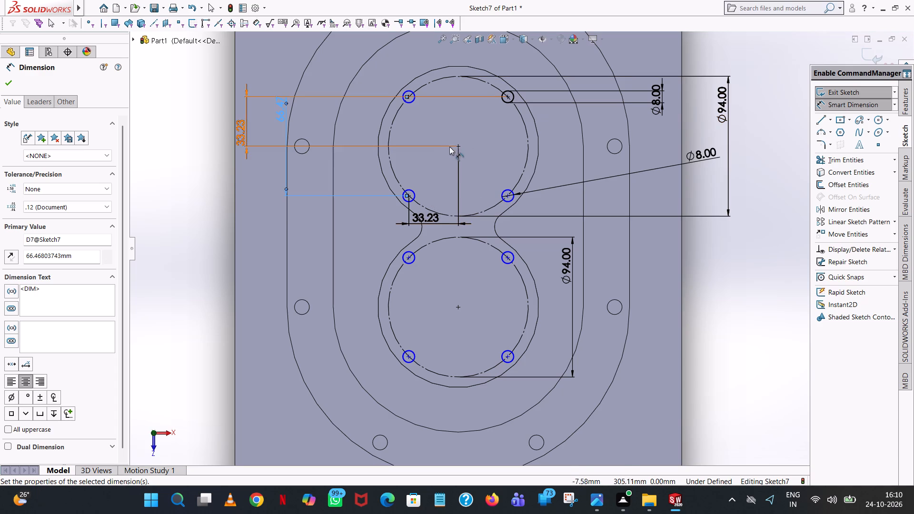
left_click(509, 97)
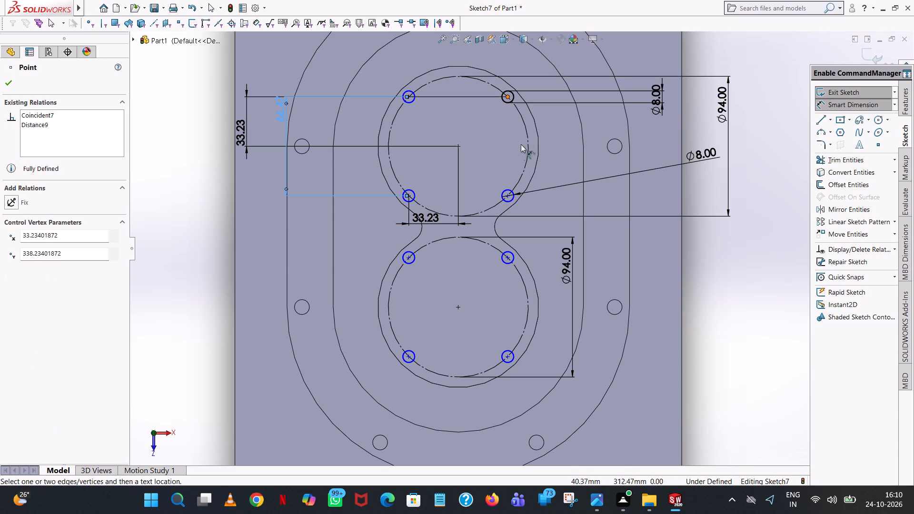
left_click(508, 196)
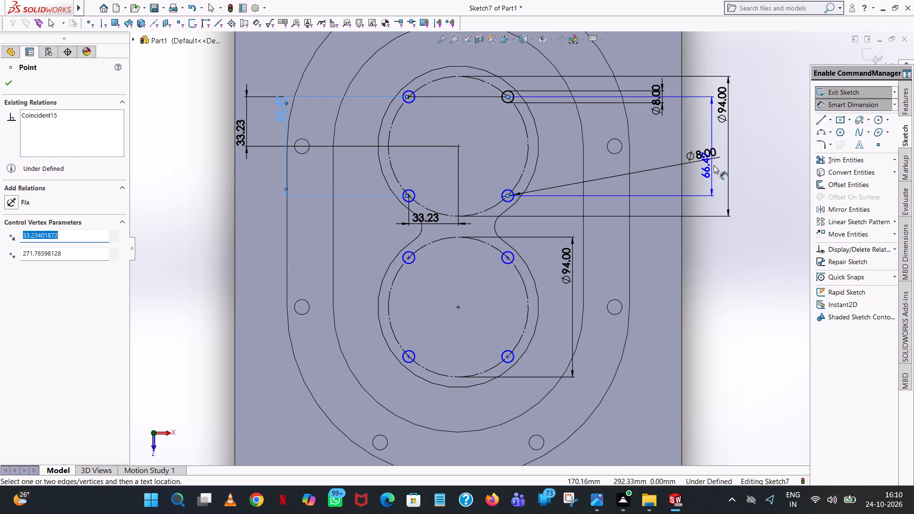
left_click(714, 165)
left_click(675, 150)
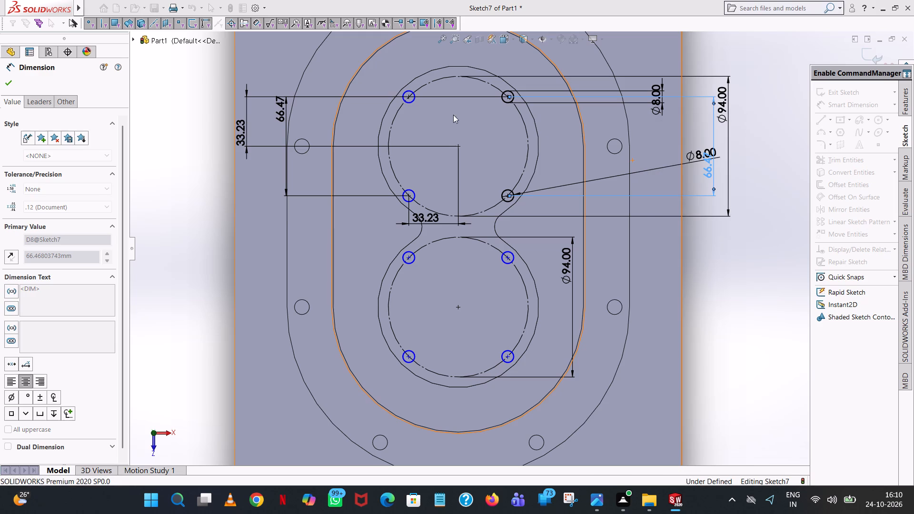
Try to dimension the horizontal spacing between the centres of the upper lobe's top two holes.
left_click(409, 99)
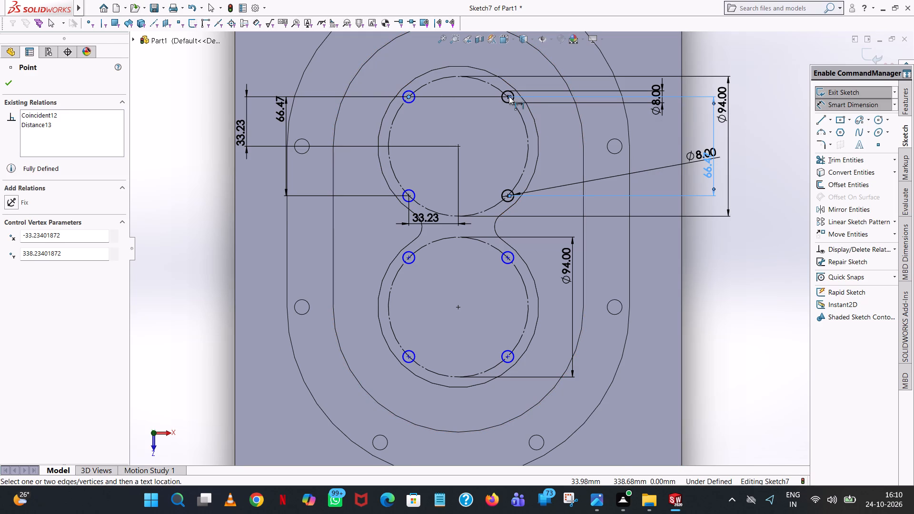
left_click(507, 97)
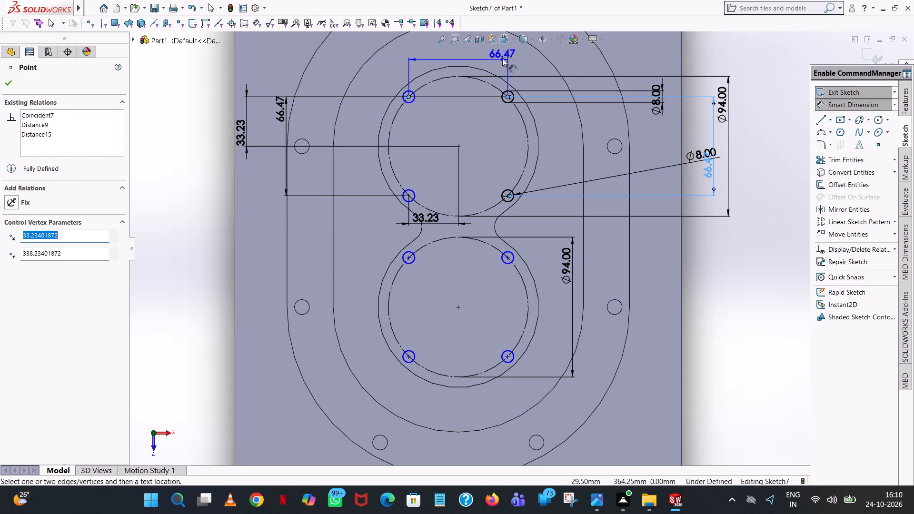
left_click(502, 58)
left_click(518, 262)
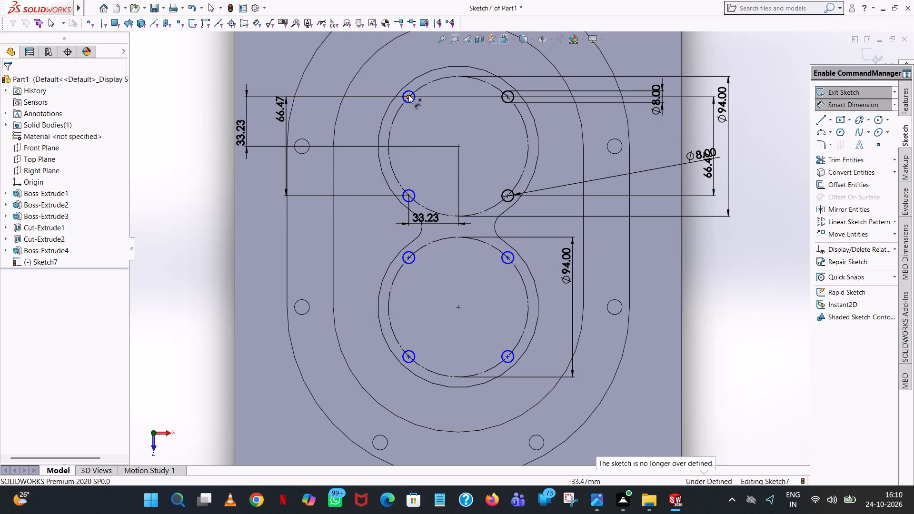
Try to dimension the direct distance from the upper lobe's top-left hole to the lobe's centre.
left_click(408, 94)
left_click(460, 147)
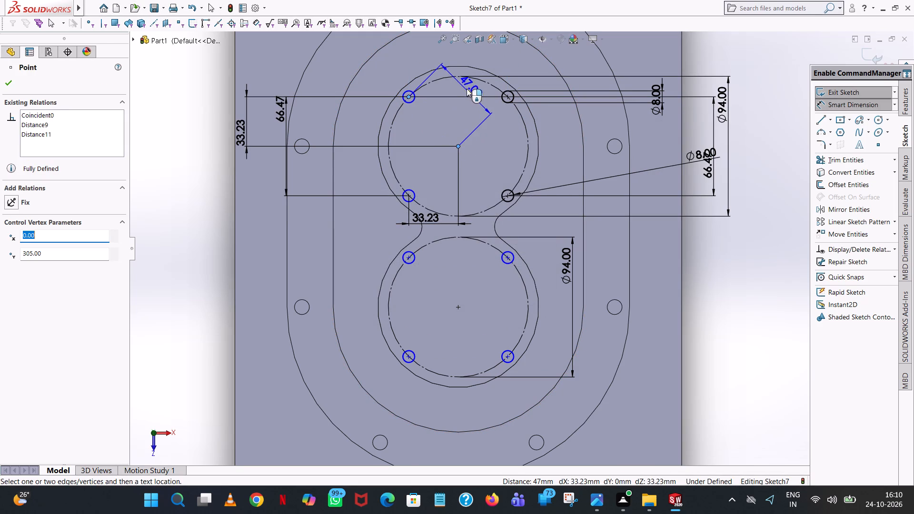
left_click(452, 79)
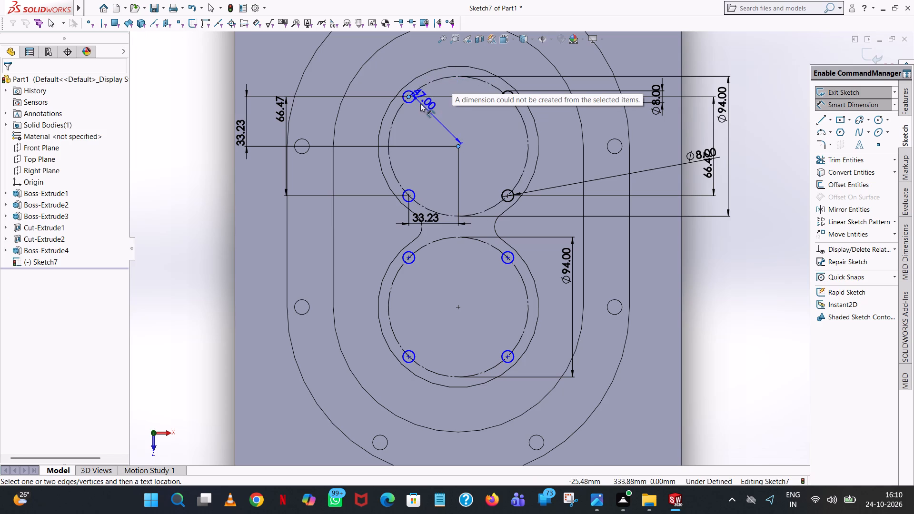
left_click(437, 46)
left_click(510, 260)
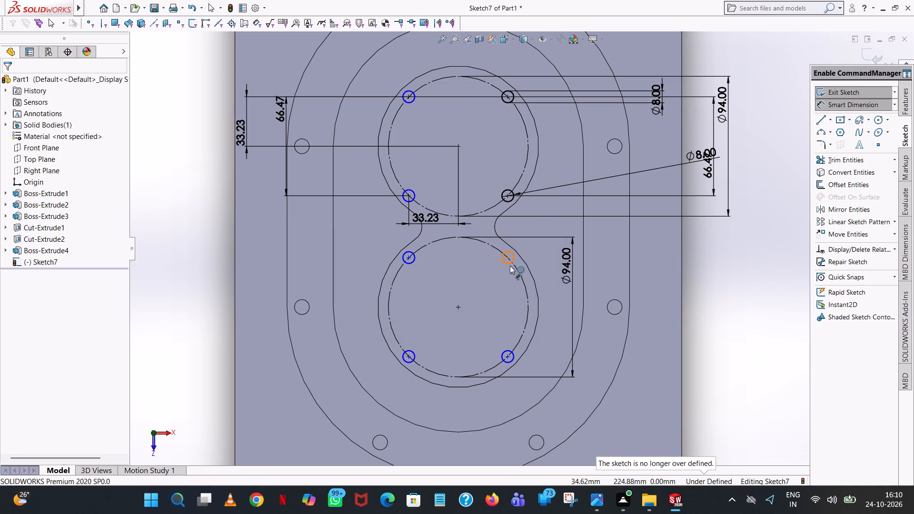
Dimension the diameter of the upper lobe's bottom-left hole, keeping its current size.
scroll(438, 167, "down", 5)
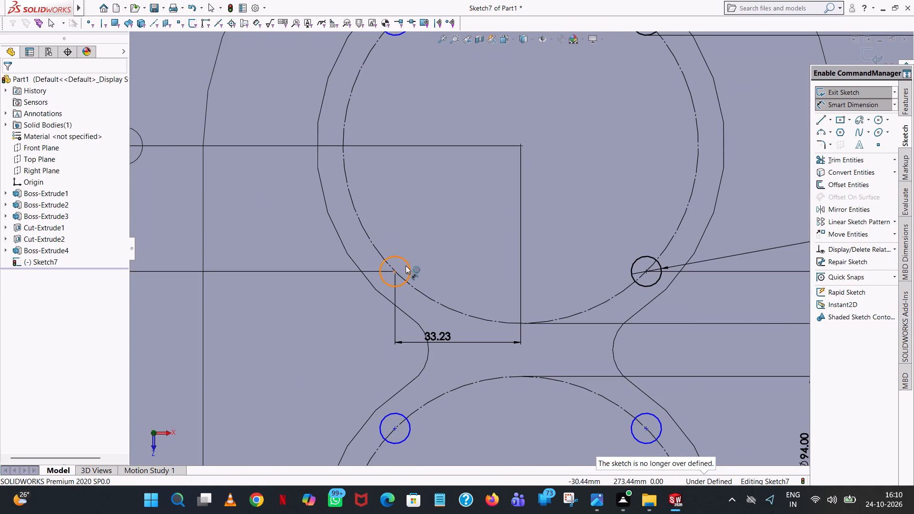
left_click(406, 263)
left_click(475, 228)
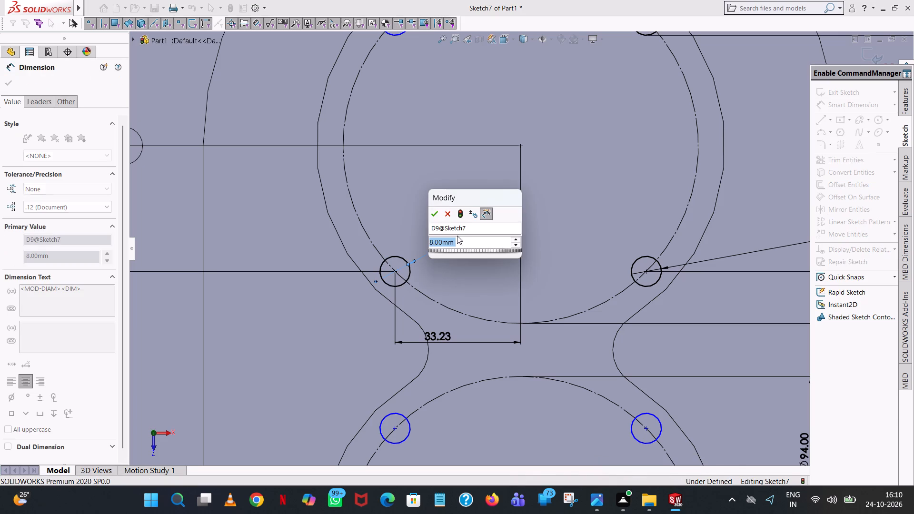
left_click(434, 212)
scroll(439, 200, "up", 6)
scroll(461, 153, "up", 2)
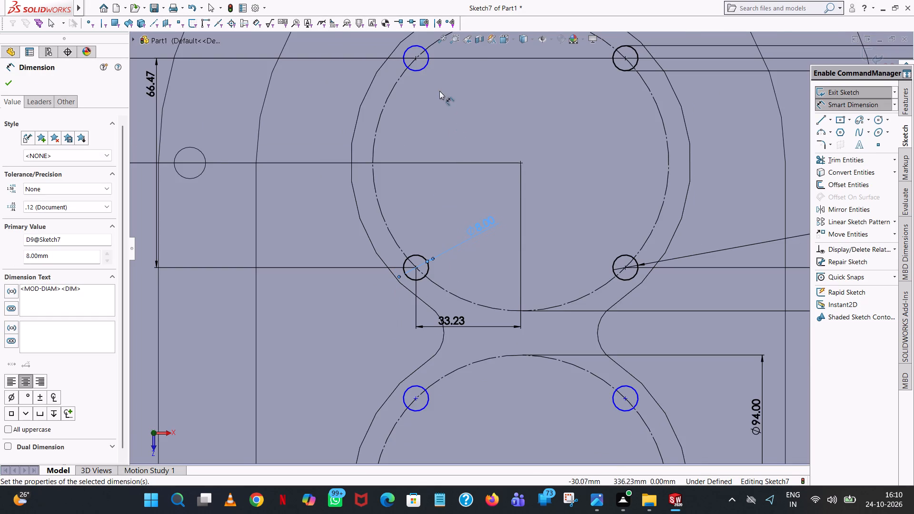
Dimension the diameter of the upper lobe's top-left hole, keeping its current size.
scroll(439, 89, "up", 1)
left_click(456, 123)
left_click(485, 114)
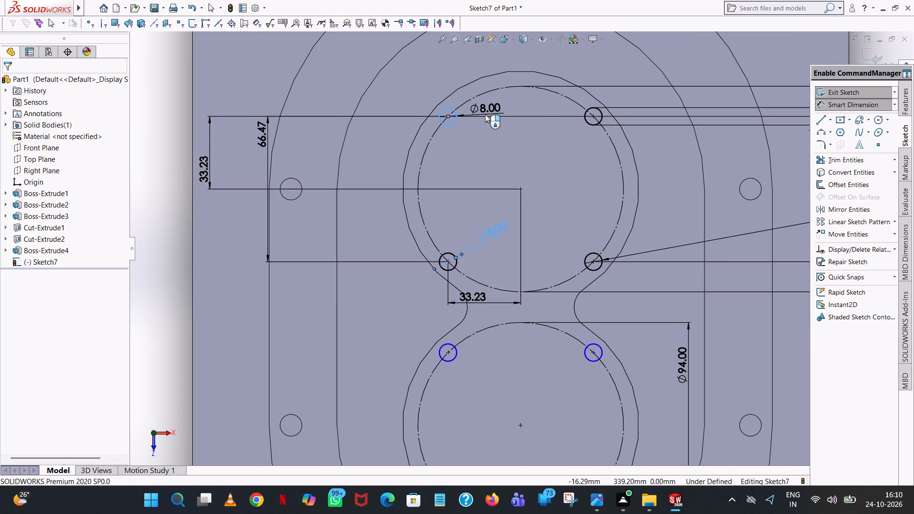
left_click(446, 99)
scroll(505, 187, "up", 6)
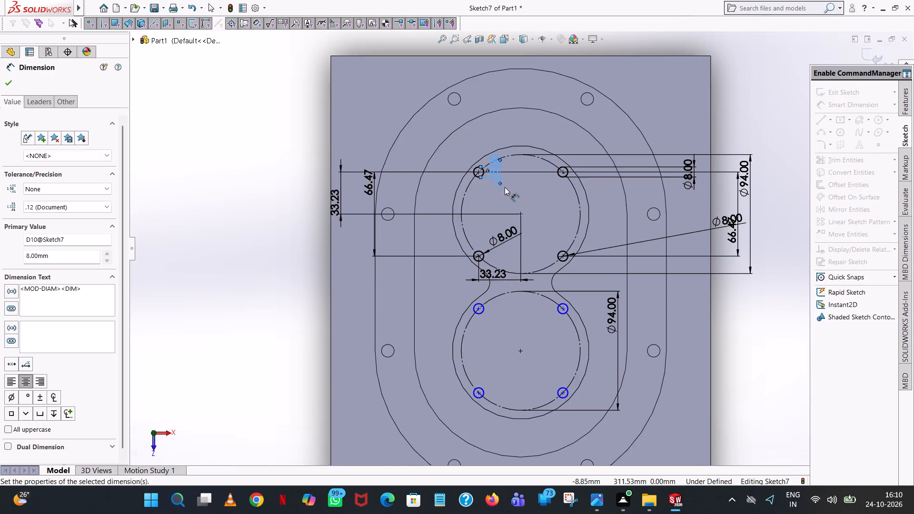
scroll(569, 223, "up", 3)
left_click(713, 325)
Dimension the diameters of the lower lobe's top-right and bottom-right holes, keeping their current size.
scroll(540, 311, "down", 6)
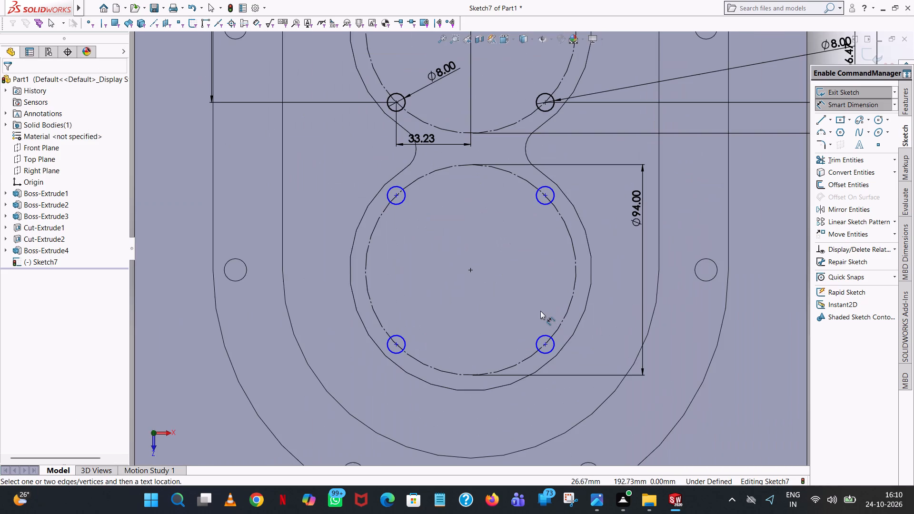
left_click(549, 187)
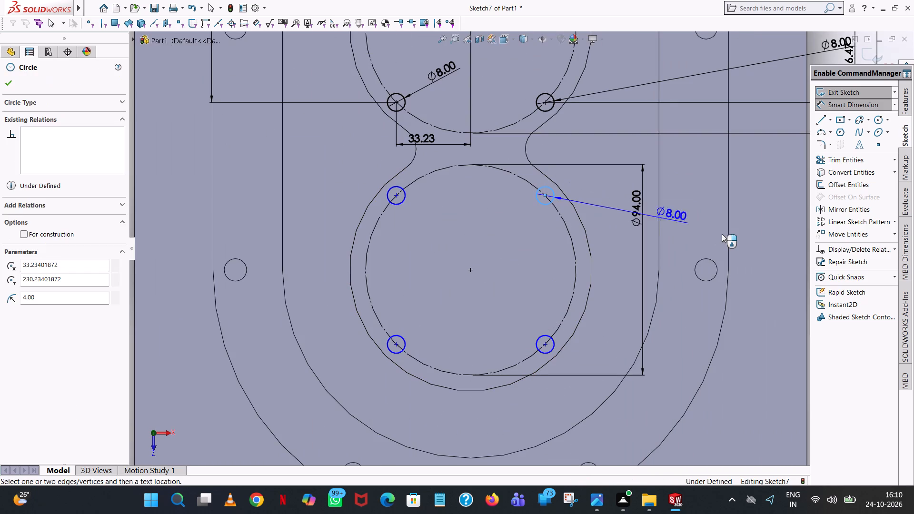
left_click(722, 234)
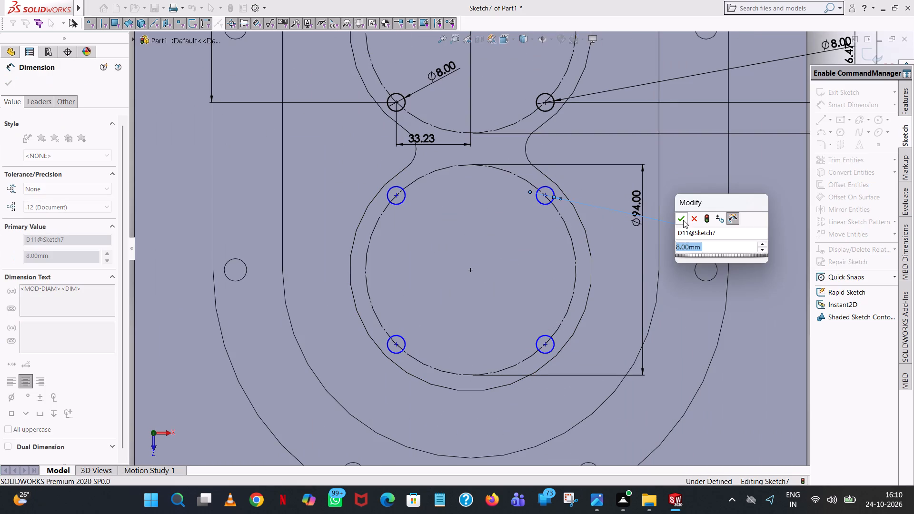
left_click(683, 220)
left_click(554, 343)
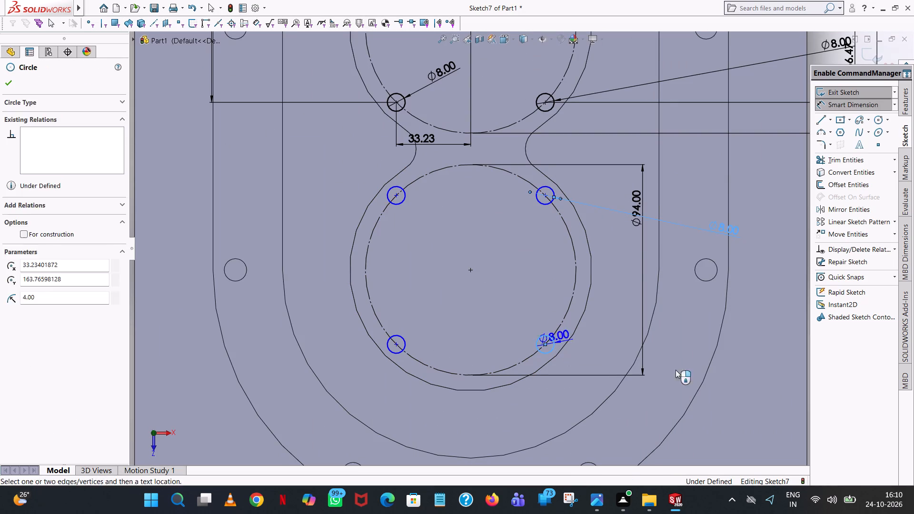
left_click(702, 372)
left_click(663, 361)
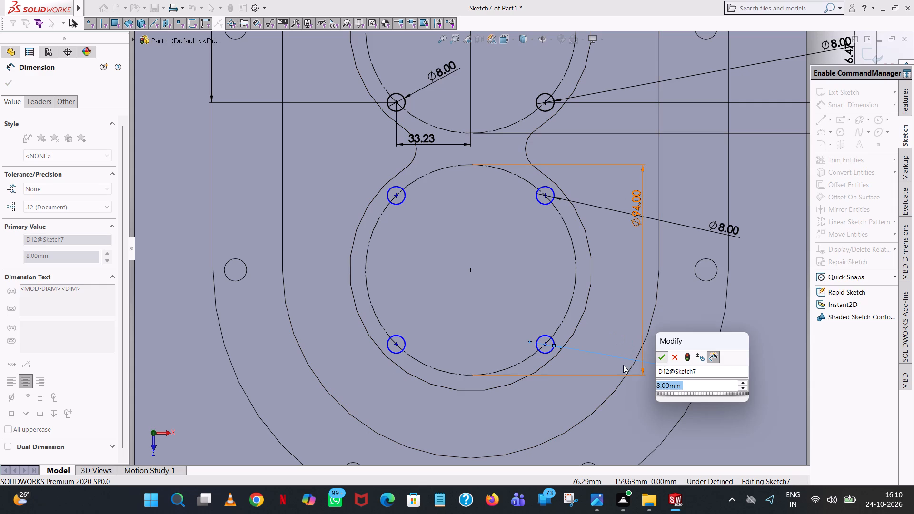
Dimension the diameters of the lower lobe's bottom-left and top-left holes, keeping their current size.
left_click(388, 351)
left_click(236, 378)
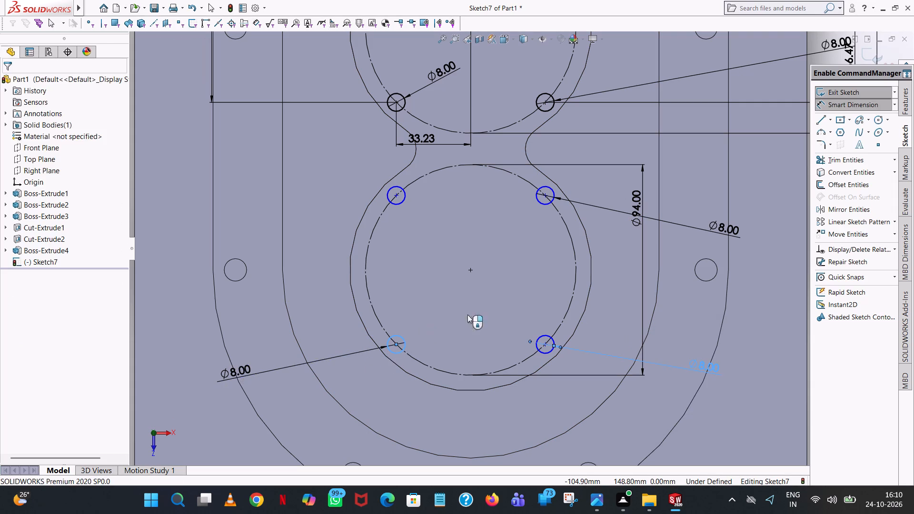
left_click(193, 366)
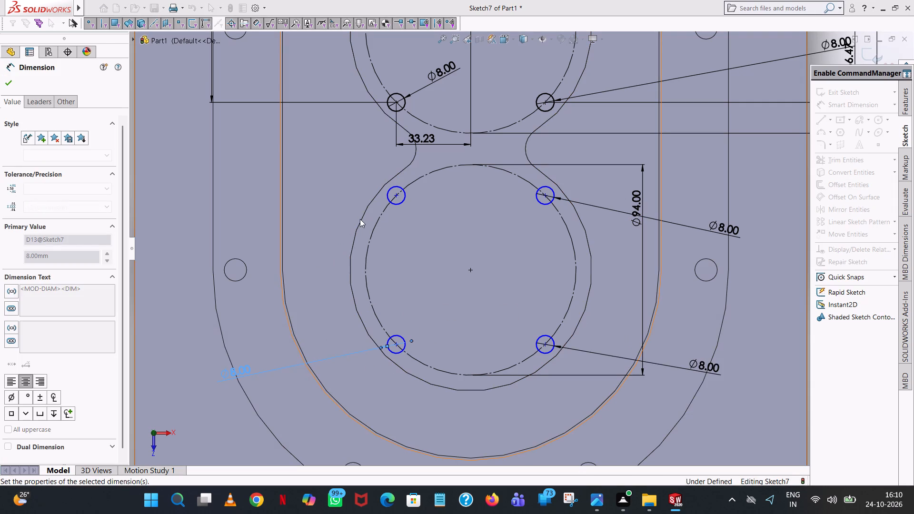
left_click(387, 192)
left_click(233, 199)
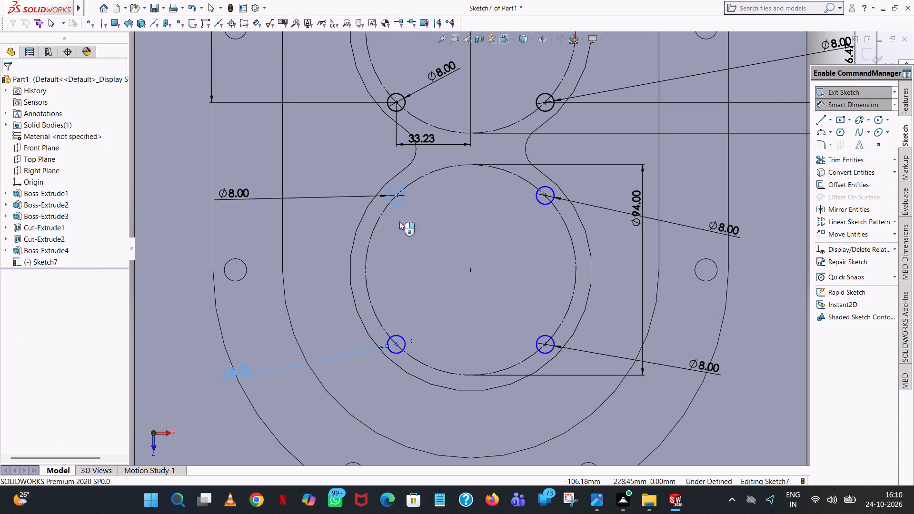
left_click(186, 186)
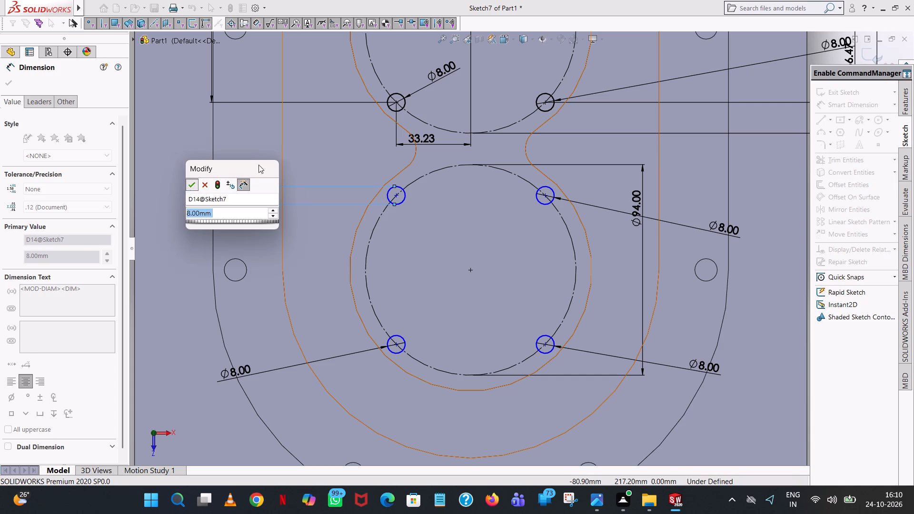
left_click(351, 151)
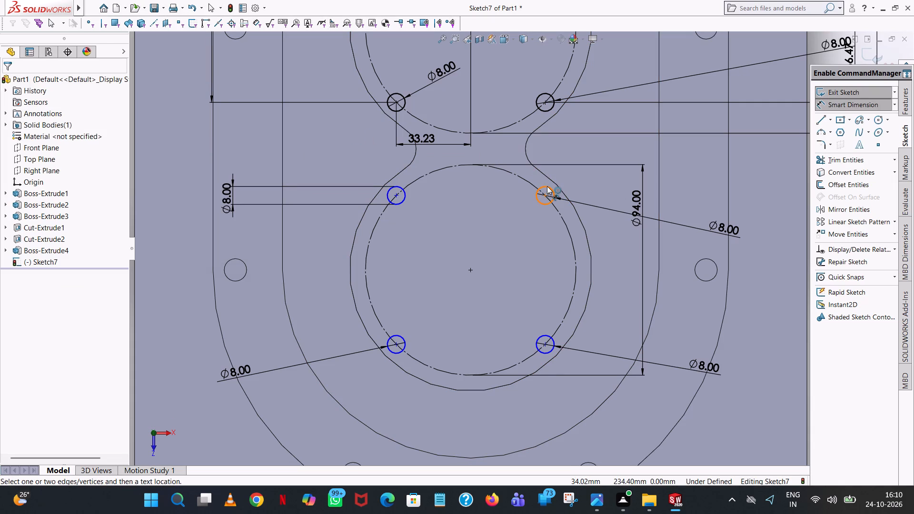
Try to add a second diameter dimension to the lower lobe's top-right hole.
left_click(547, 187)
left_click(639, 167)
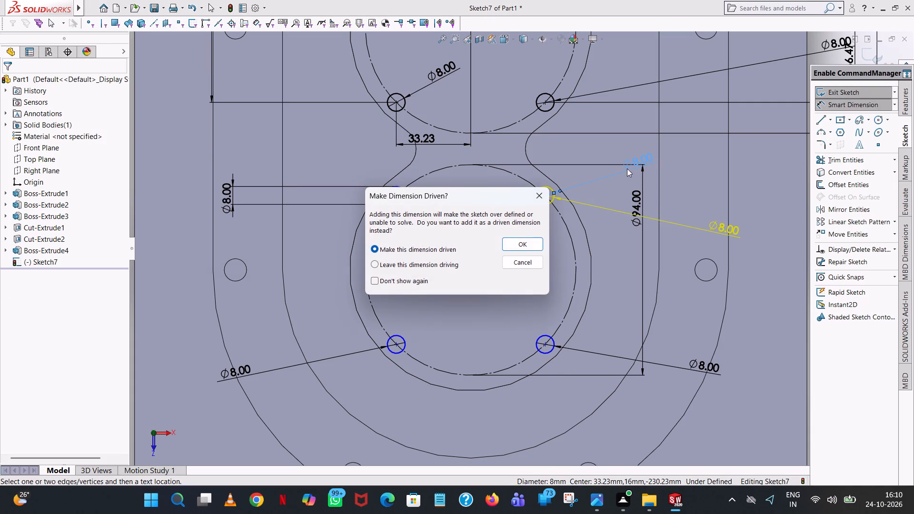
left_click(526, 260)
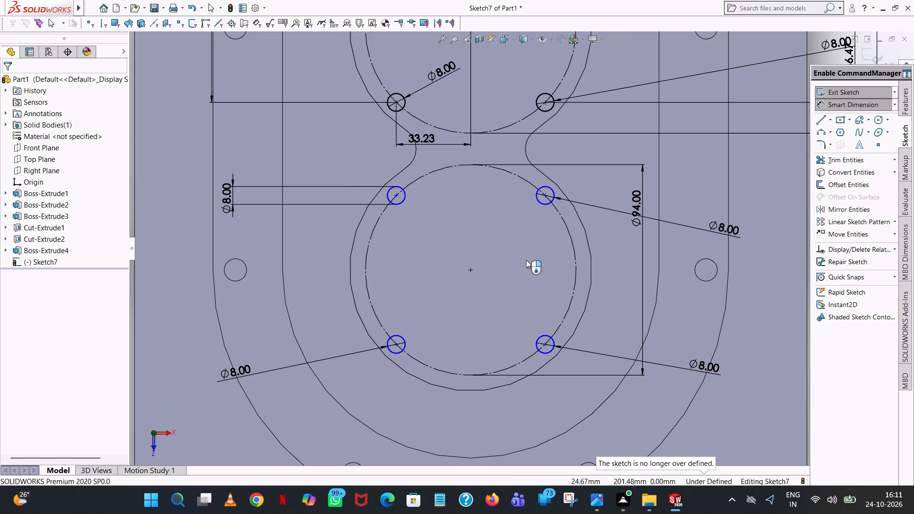
Dimension the horizontal distance from the lower lobe's centre to its bottom-left hole, keeping the current distance.
scroll(526, 260, "up", 2)
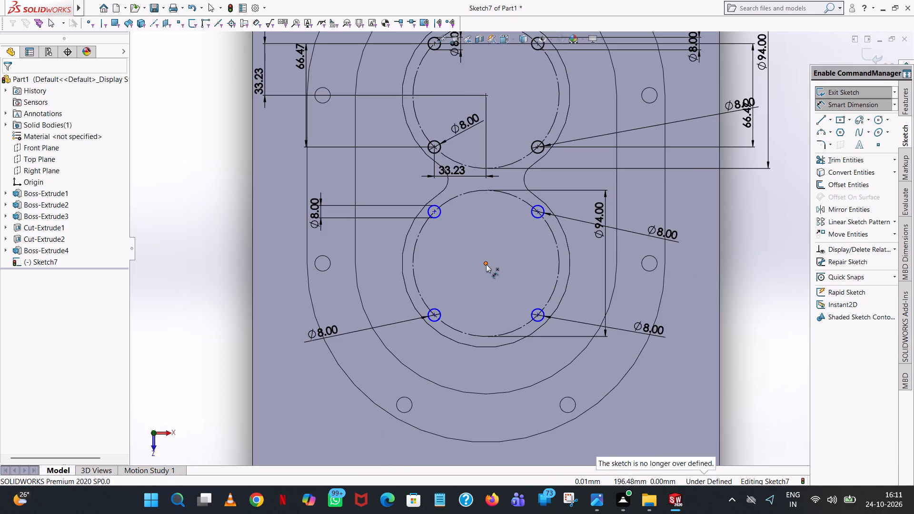
left_click(486, 264)
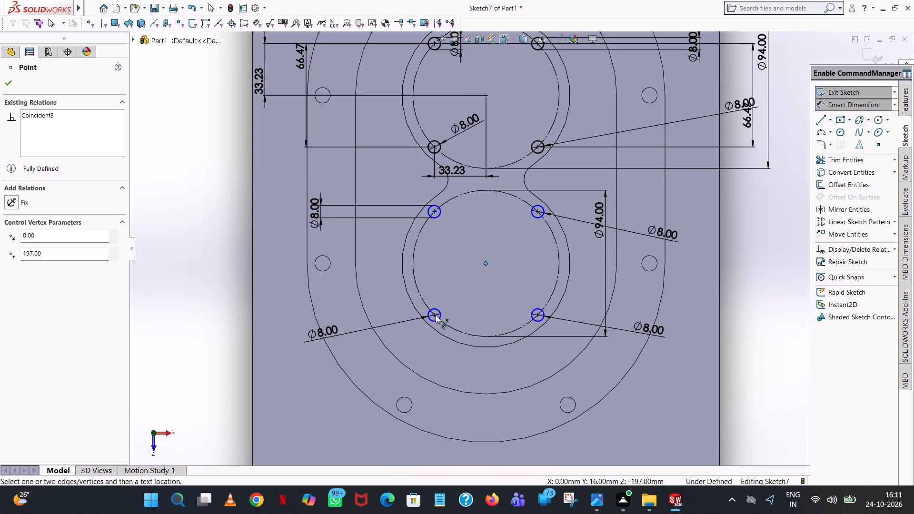
left_click(436, 315)
left_click(450, 437)
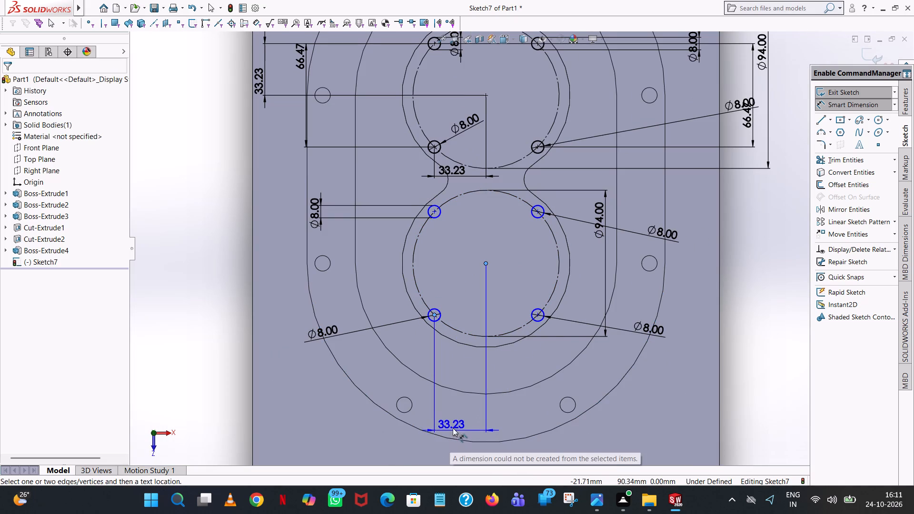
left_click(458, 418)
left_click(418, 404)
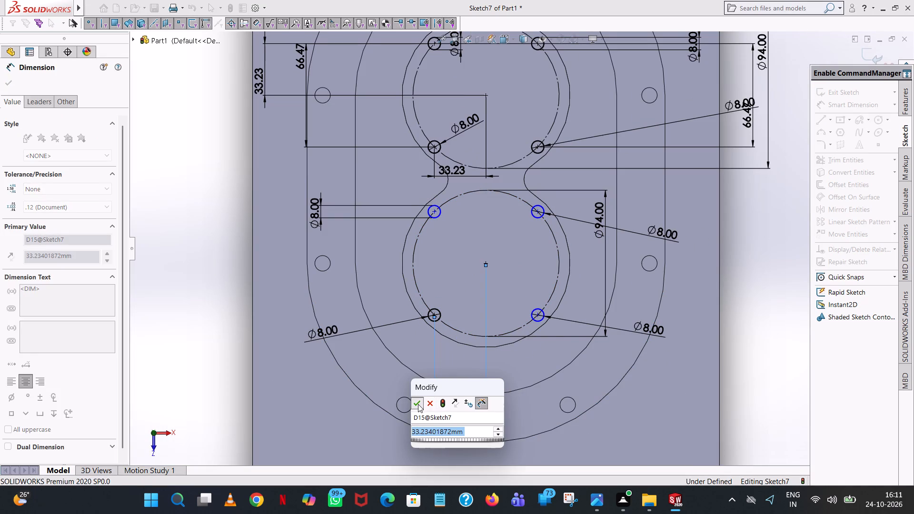
left_click(232, 271)
Dimension the vertical distance from the lower lobe's centre to its bottom-right hole, keeping the current distance.
left_click(485, 264)
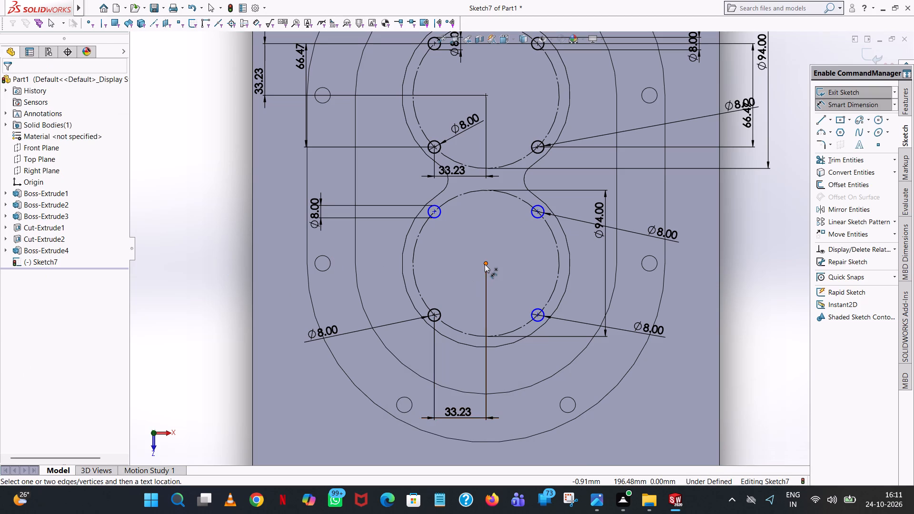
left_click(539, 316)
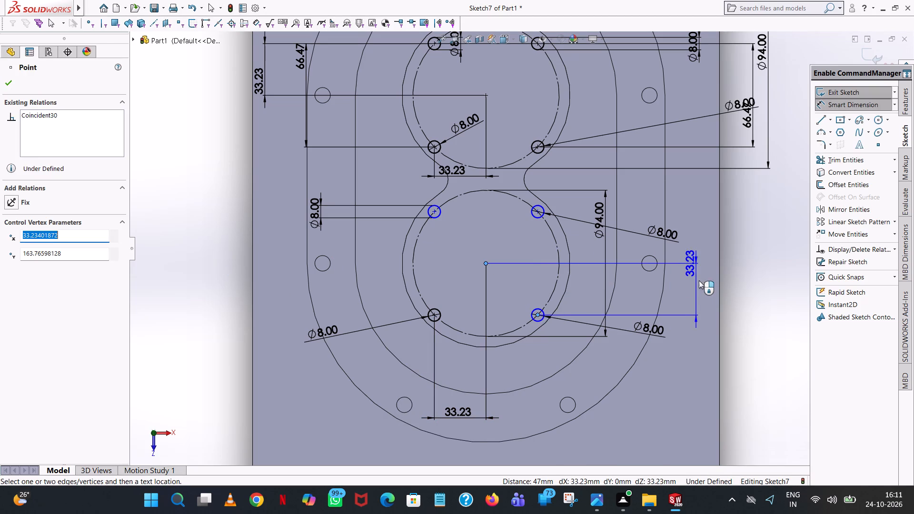
left_click(775, 283)
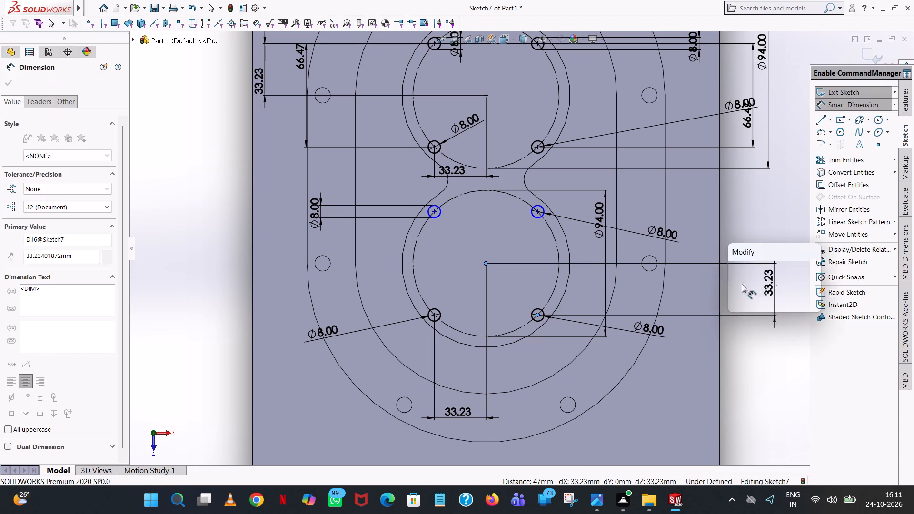
left_click(730, 266)
left_click(756, 226)
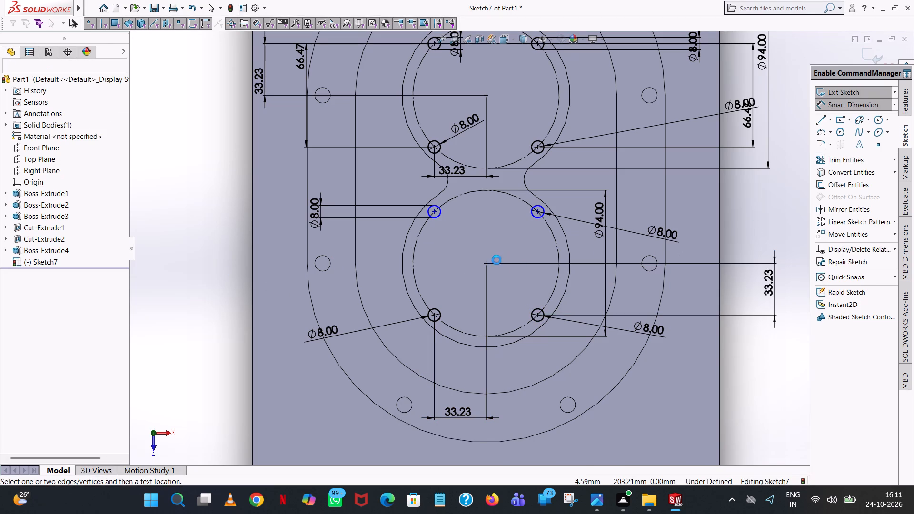
Dimension the horizontal distances from the lower lobe's centre to its top-right and top-left holes, keeping the current distances.
left_click(484, 264)
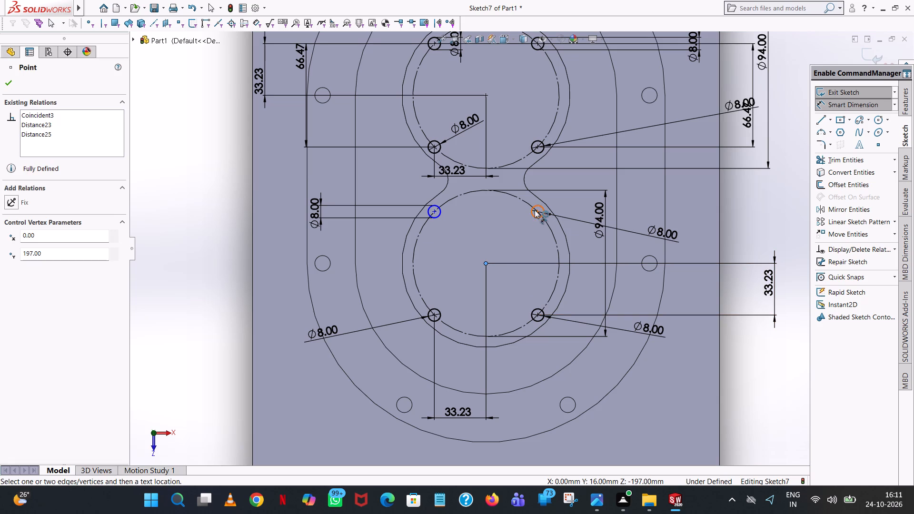
left_click(536, 212)
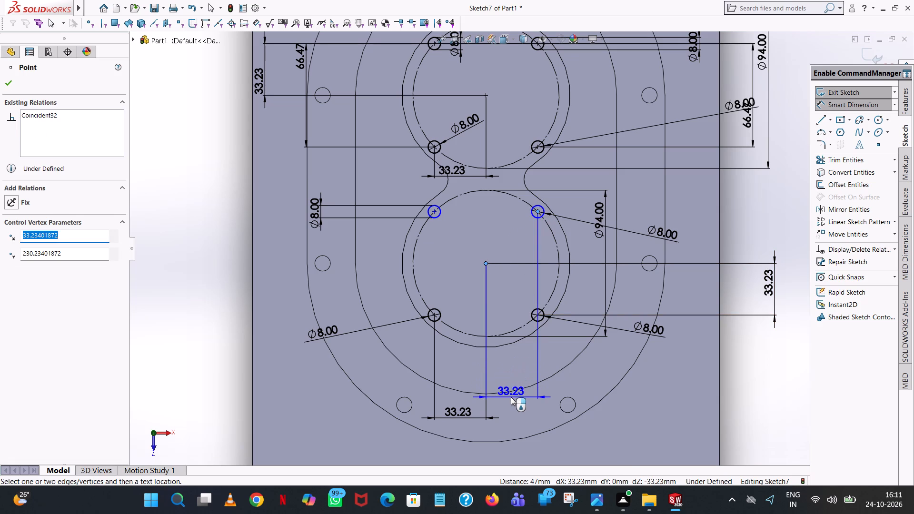
left_click(511, 397)
left_click(470, 385)
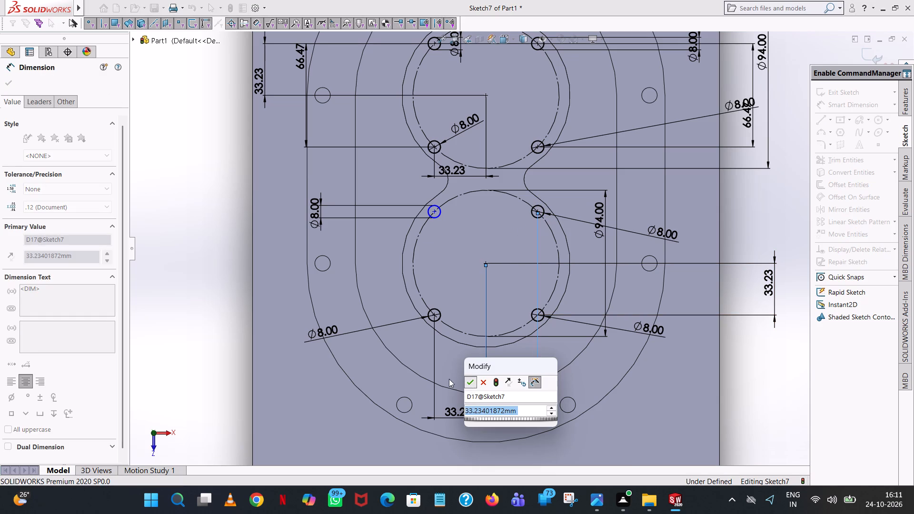
left_click(201, 278)
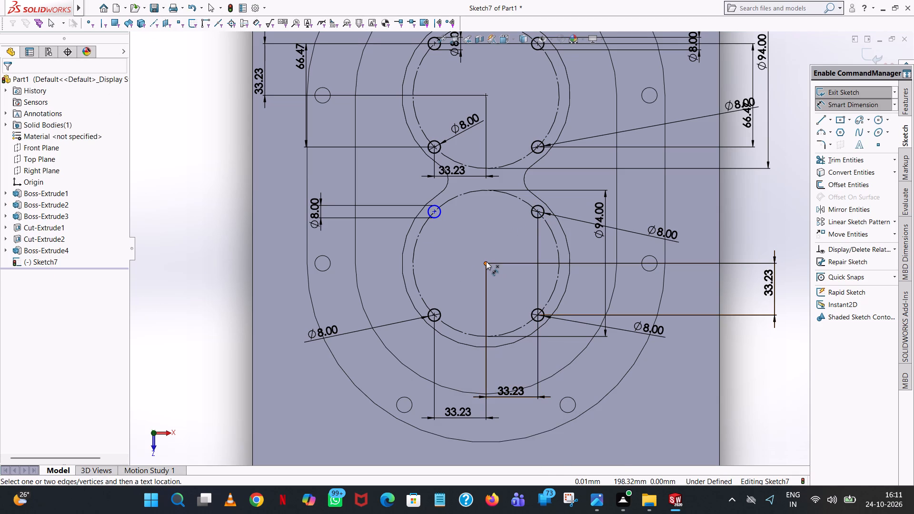
left_click(486, 261)
left_click(436, 210)
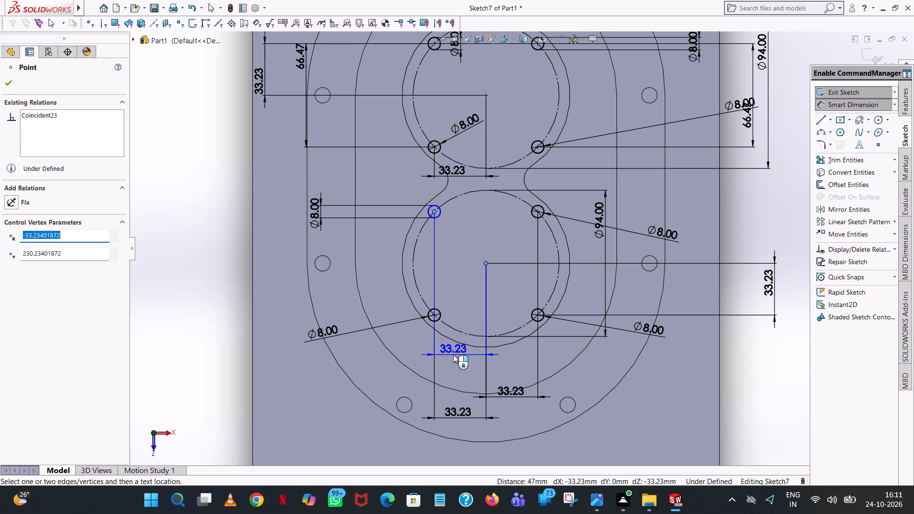
left_click(453, 355)
left_click(413, 337)
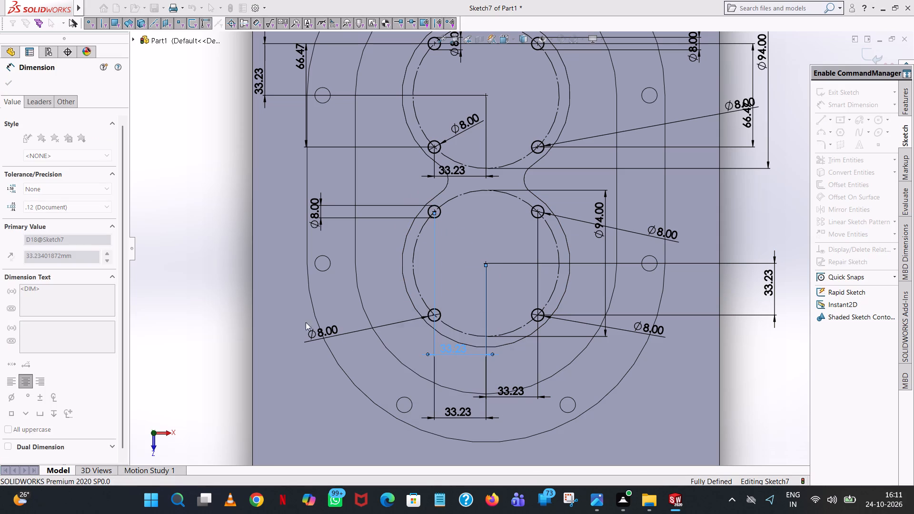
left_click(206, 270)
Cut-extrude the eight 8 mm hole circles through the figure-eight boss with a blind depth of 32 mm.
scroll(455, 224, "up", 4)
scroll(500, 246, "up", 2)
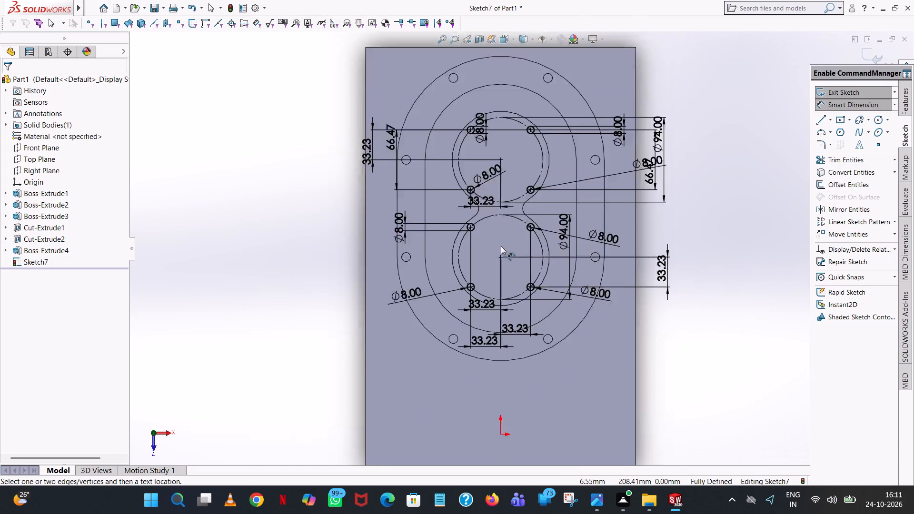
scroll(501, 246, "up", 2)
middle_click_drag(501, 246, 506, 216)
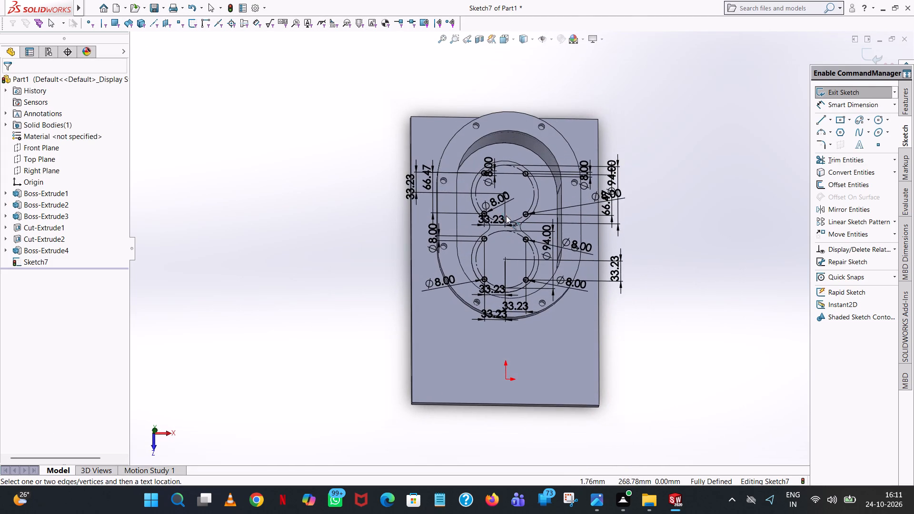
scroll(522, 182, "down", 6)
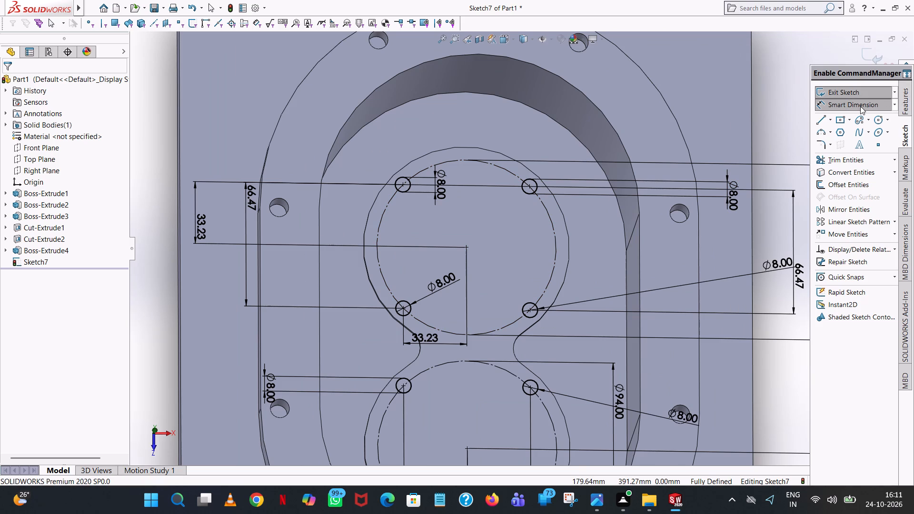
left_click(909, 99)
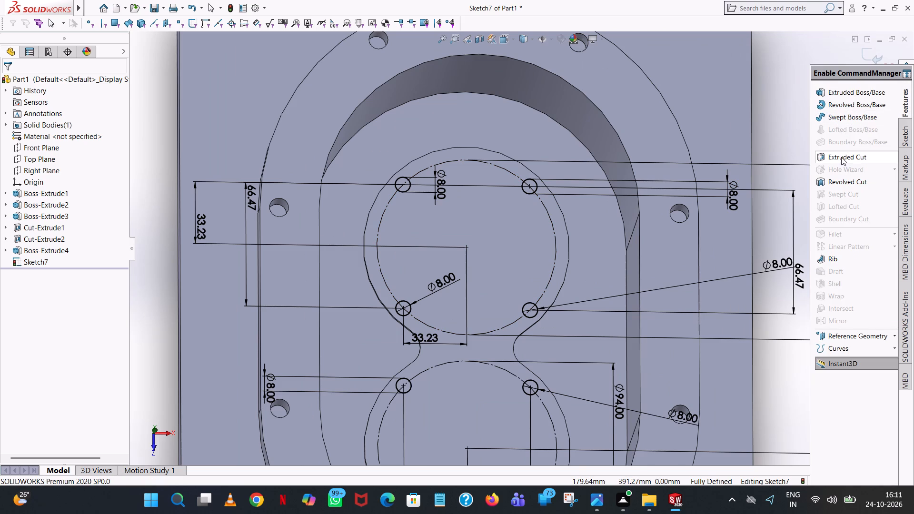
left_click(841, 157)
scroll(549, 250, "up", 5)
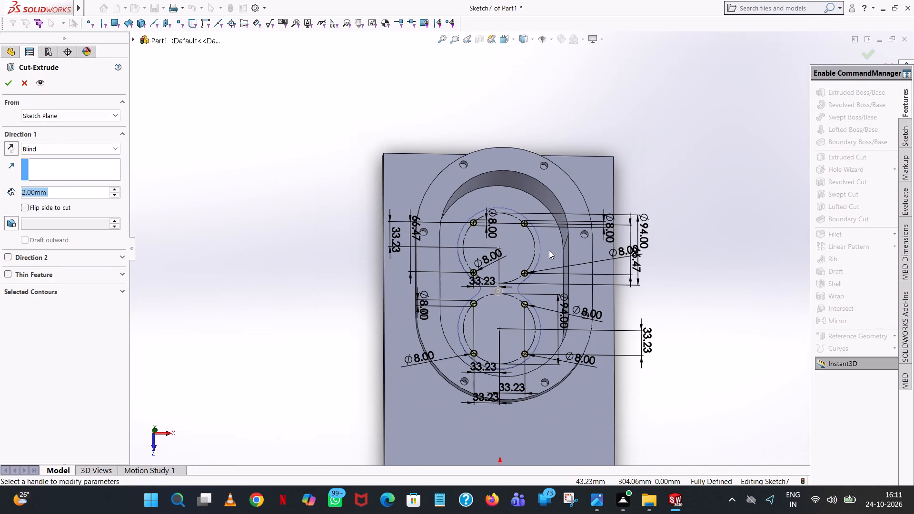
triple_click(115, 188)
middle_click_drag(291, 172, 374, 189)
scroll(340, 184, "up", 1)
middle_click_drag(375, 189, 388, 193)
scroll(389, 193, "up", 1)
middle_click_drag(392, 193, 403, 198)
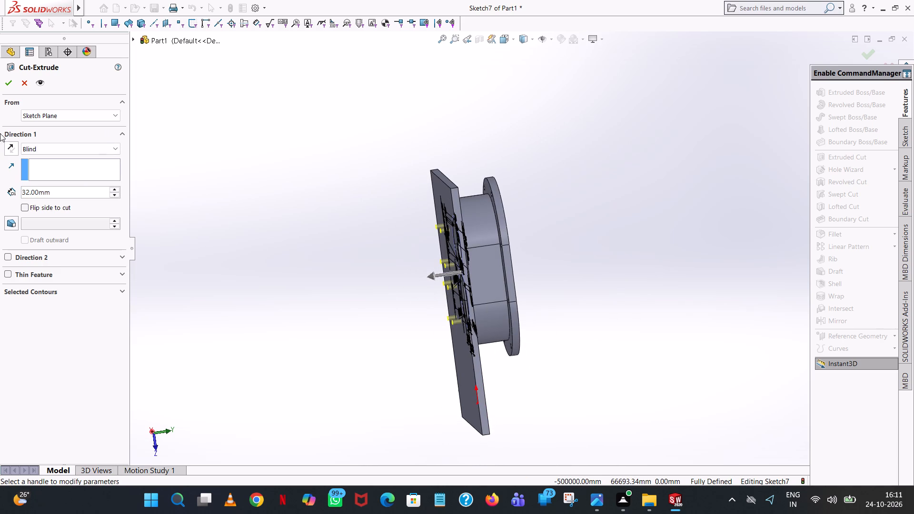
scroll(9, 89, "down", 5)
scroll(720, 364, "down", 5)
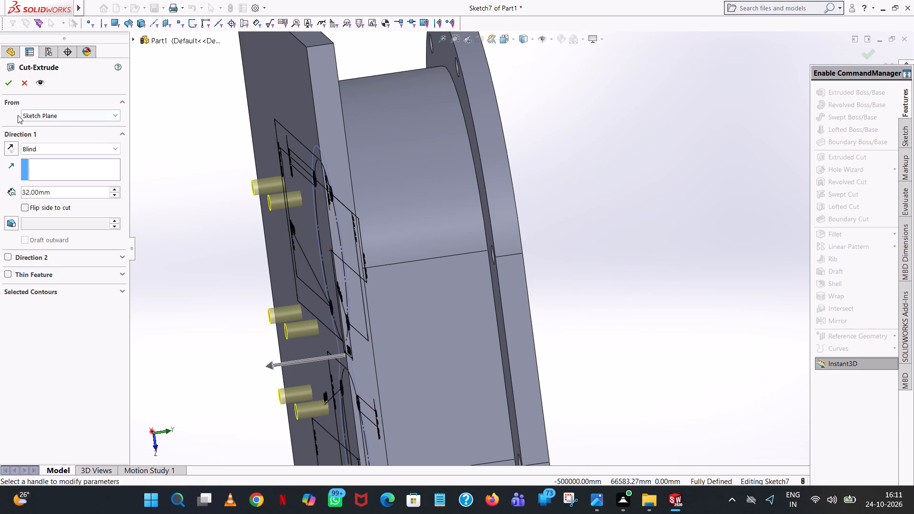
left_click(7, 80)
Start an Extruded Cut sketch on the figure-eight boss's top face and orient the view normal to it.
middle_click_drag(576, 174, 490, 204)
scroll(490, 204, "up", 1)
scroll(643, 167, "up", 4)
left_click(288, 200)
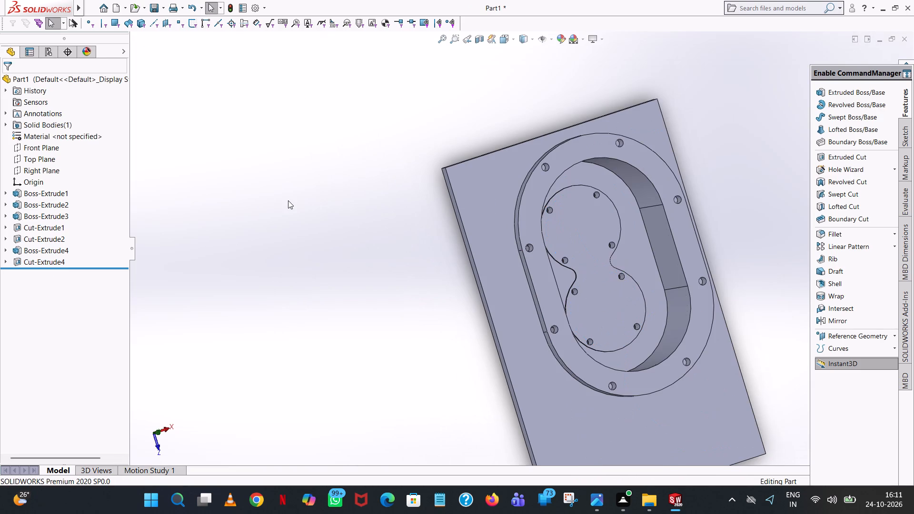
scroll(628, 282, "up", 1)
middle_click_drag(628, 282, 594, 254)
scroll(602, 262, "up", 1)
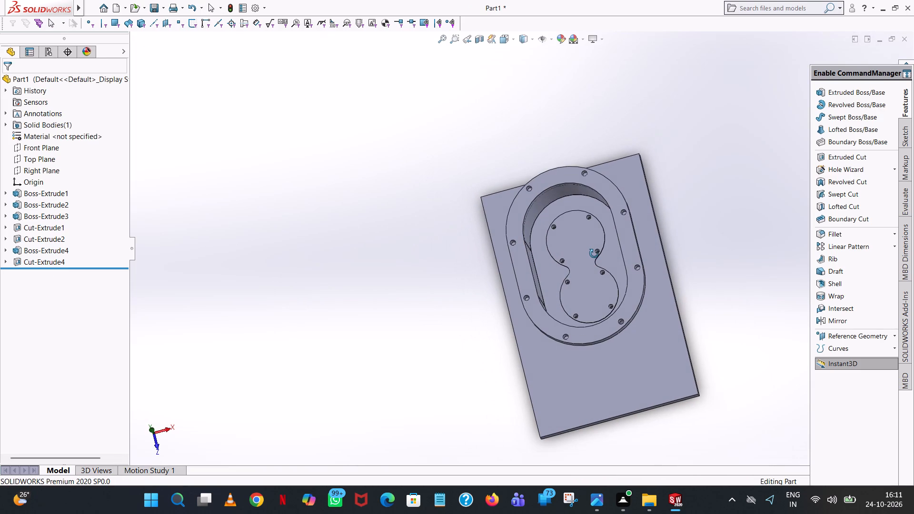
middle_click_drag(594, 254, 594, 253)
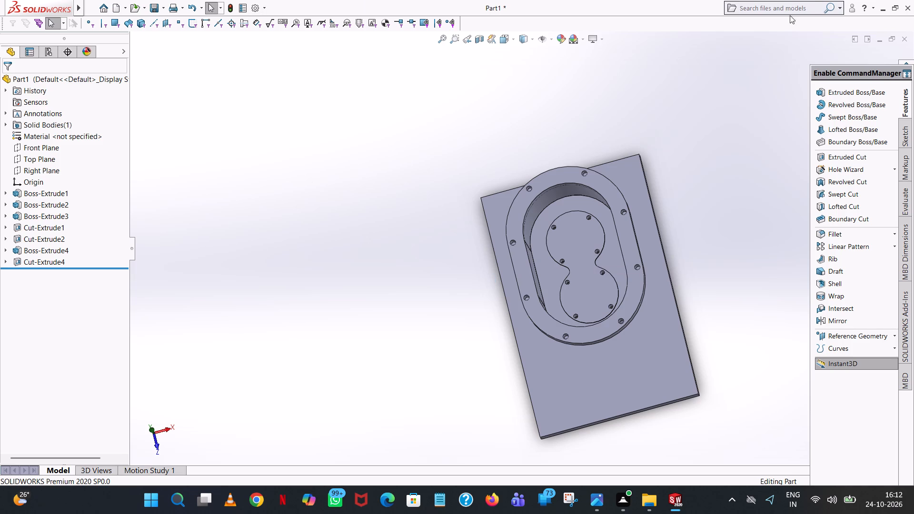
left_click(858, 157)
left_click(573, 241)
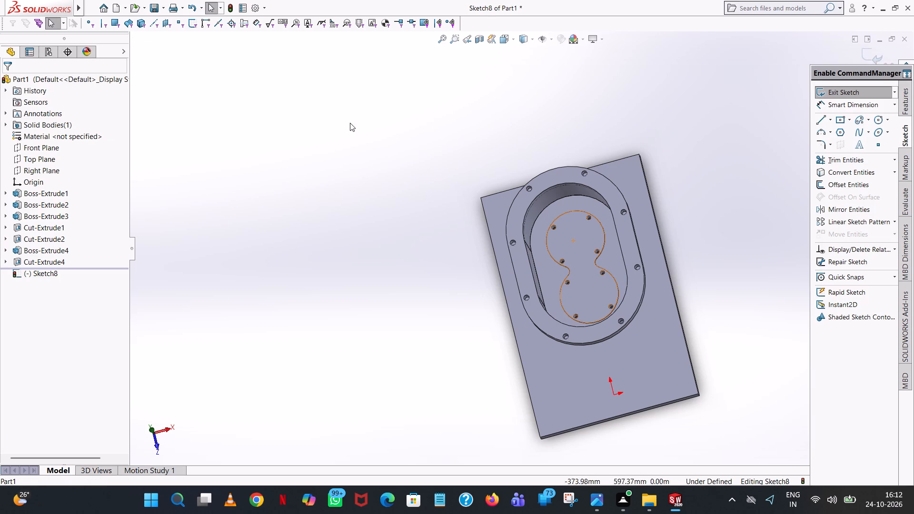
left_click(513, 40)
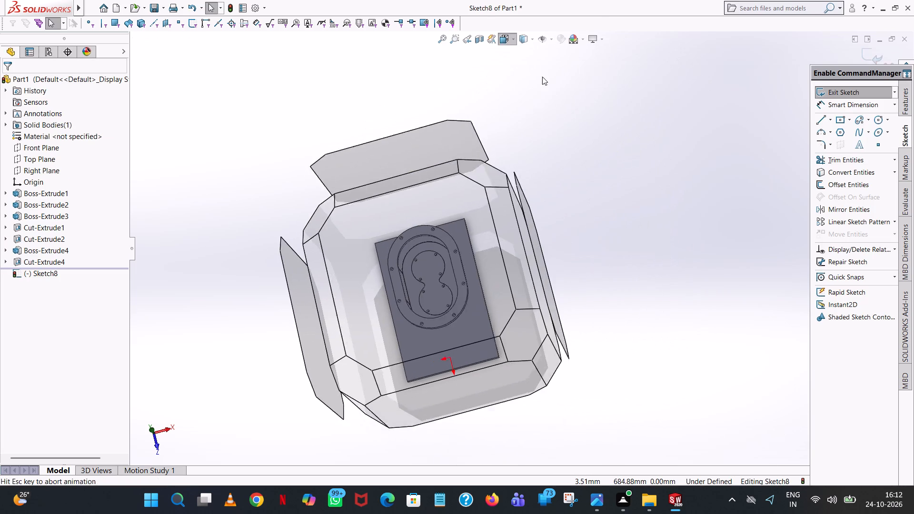
left_click(550, 92)
left_click(556, 92)
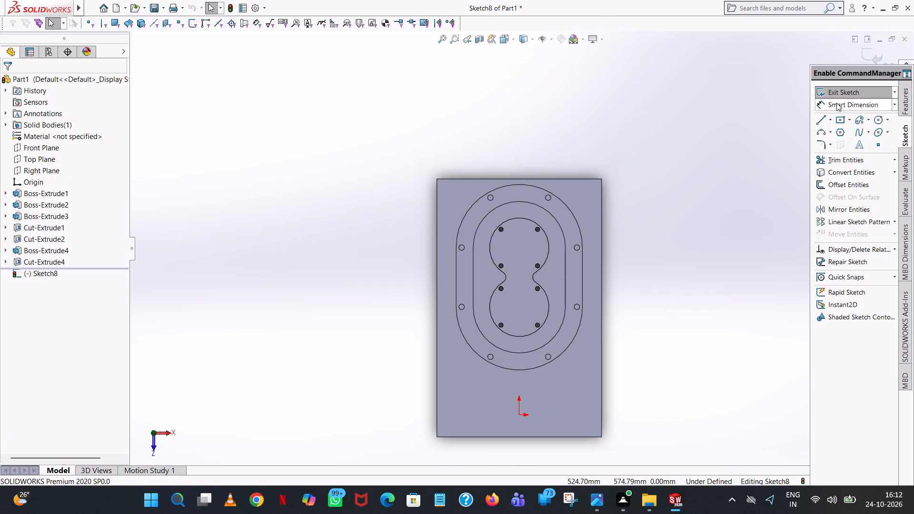
Sketch a circle concentric with the figure-eight boss's upper lobe, with a radius of 75/2 mm (37.50 mm).
left_click(877, 119)
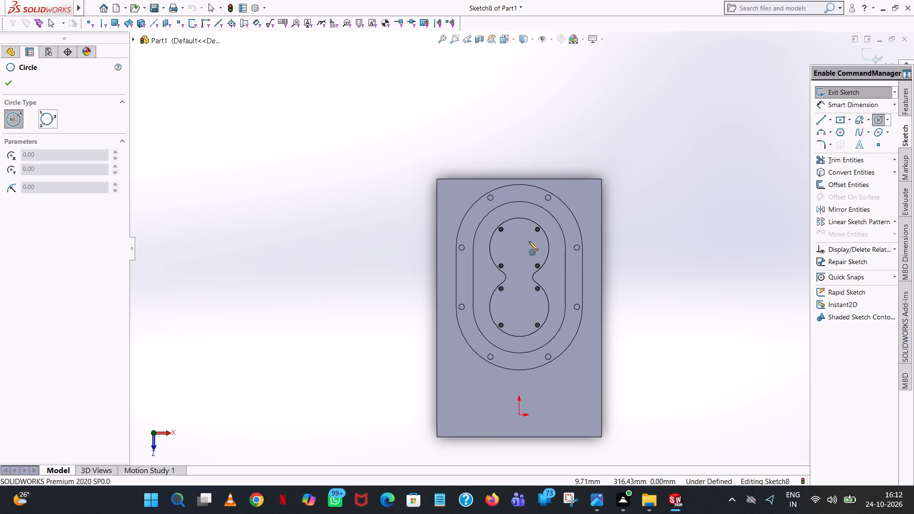
scroll(537, 243, "down", 6)
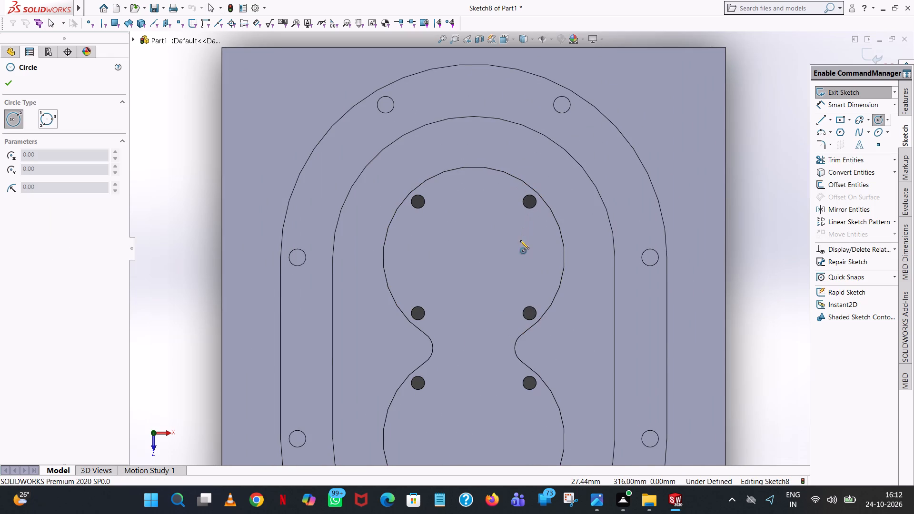
middle_click_drag(520, 240, 509, 223)
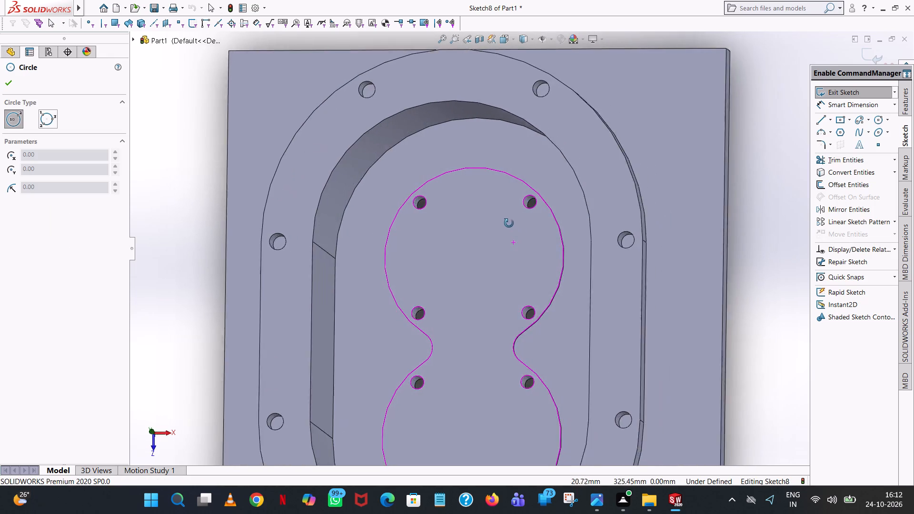
middle_click_drag(509, 223, 287, 204)
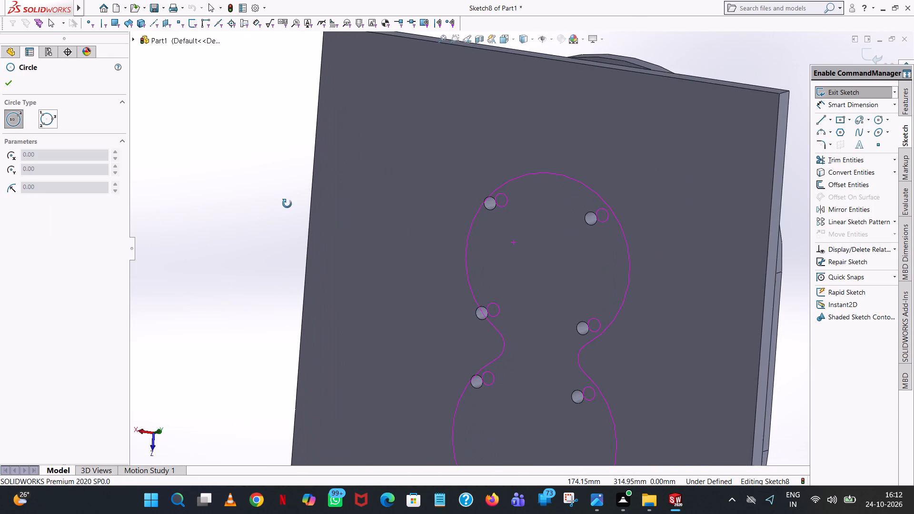
middle_click_drag(287, 204, 496, 275)
scroll(290, 200, "up", 1)
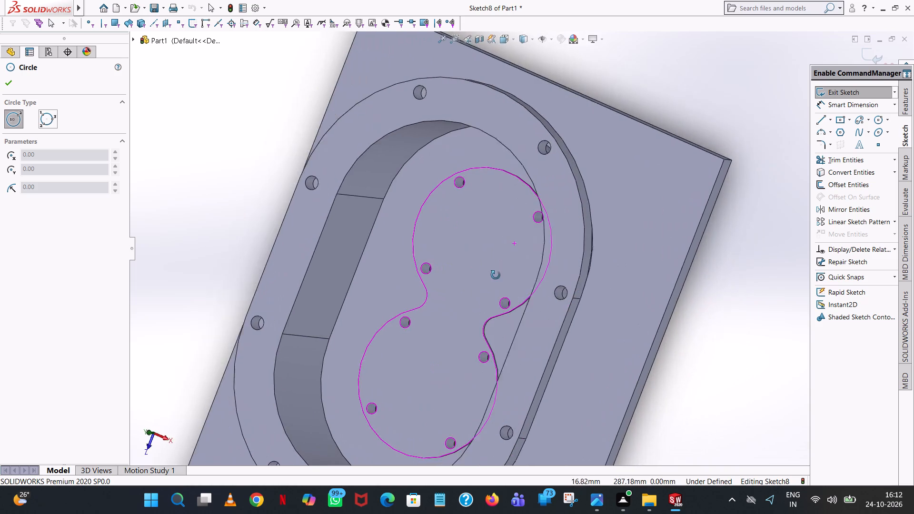
middle_click_drag(496, 275, 510, 281)
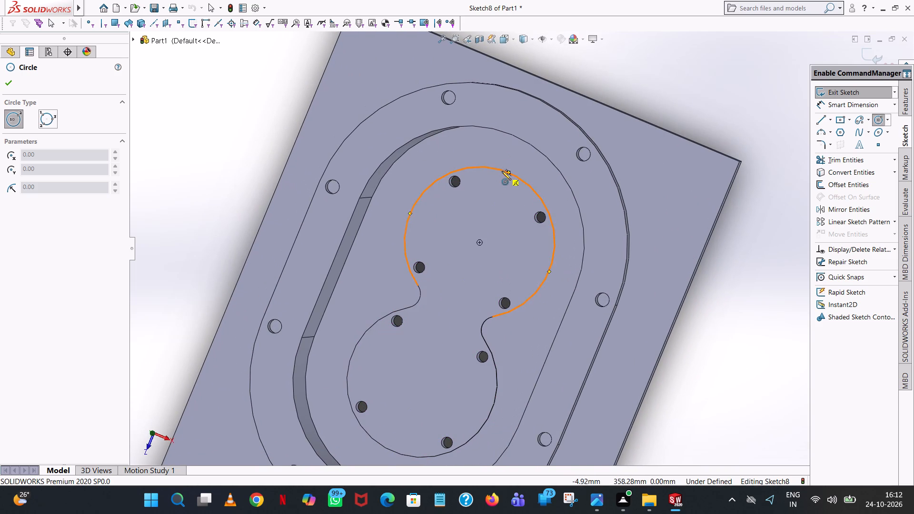
left_click(480, 241)
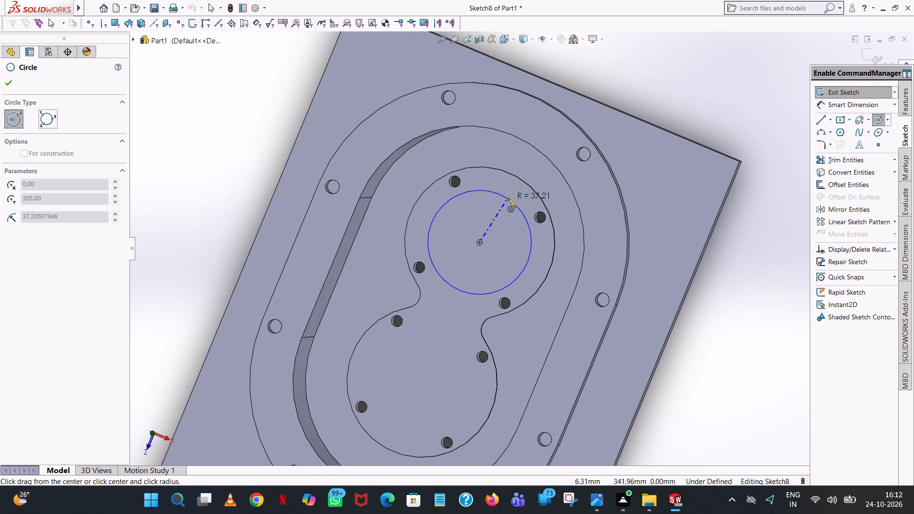
left_click(507, 198)
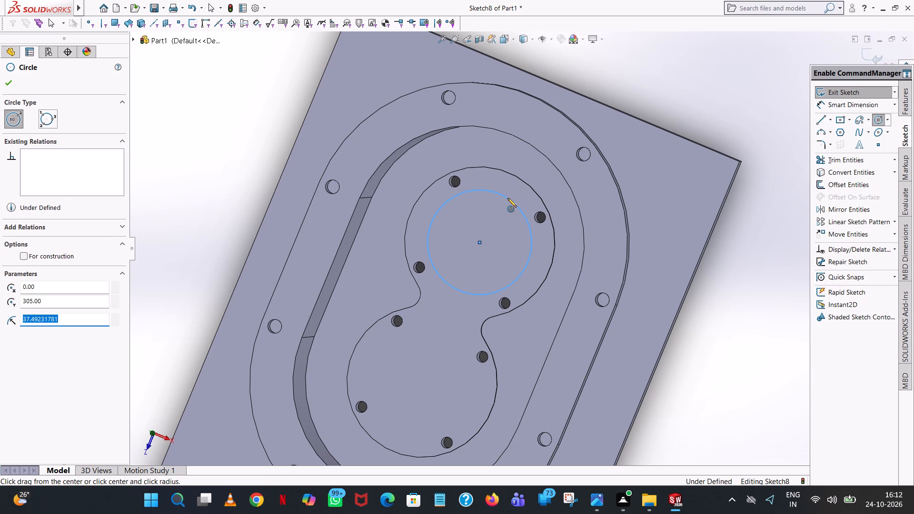
type("75/2")
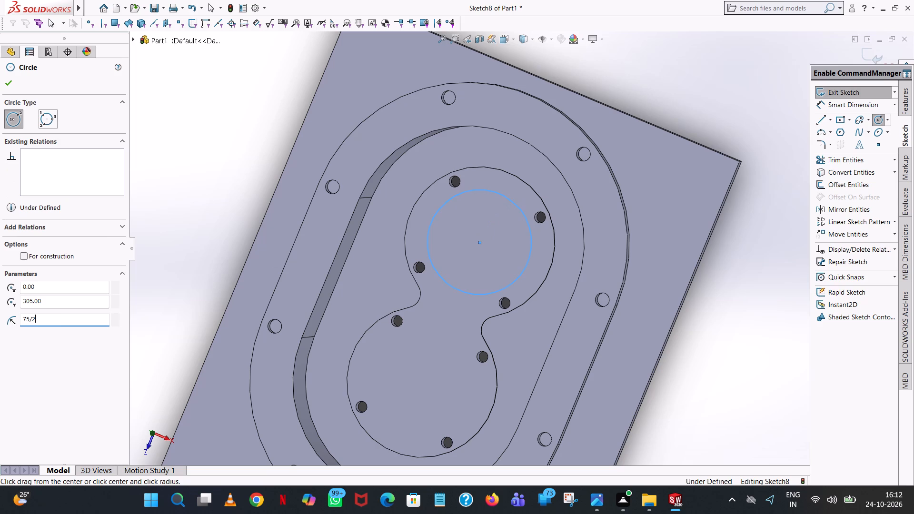
key("Return")
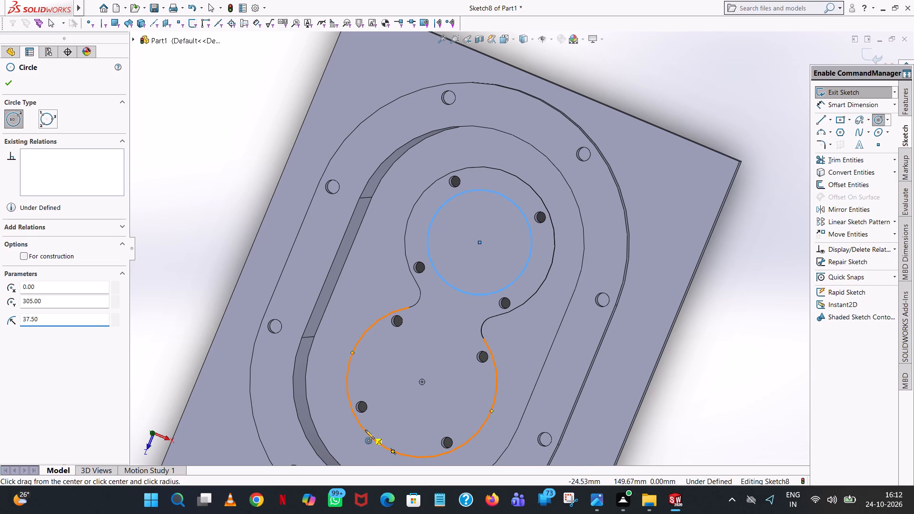
Sketch a matching circle concentric with the lower lobe, with a radius of 75/2 mm (37.50 mm).
left_click(420, 381)
left_click(443, 345)
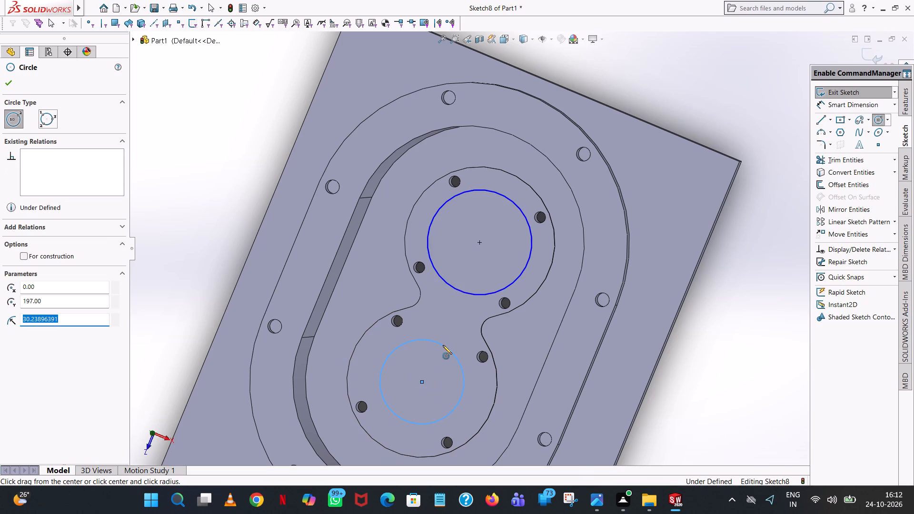
type("75/2")
key("Return")
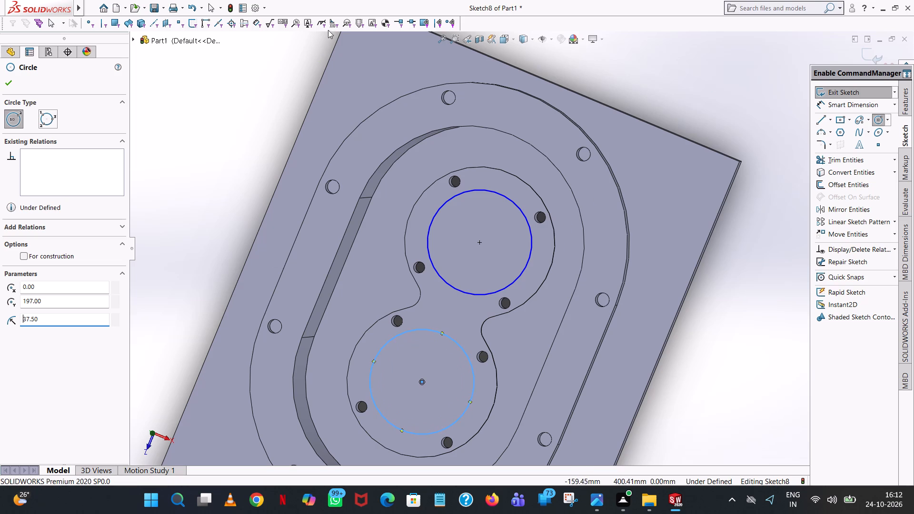
left_click(10, 81)
left_click(177, 107)
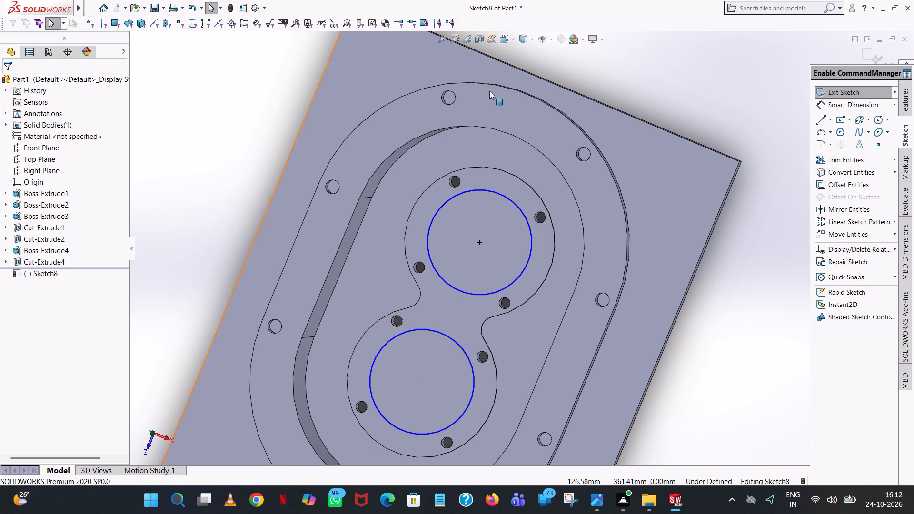
Add diameter dimensions to the upper and lower lobe circles, keeping both at 75 mm.
left_click(835, 107)
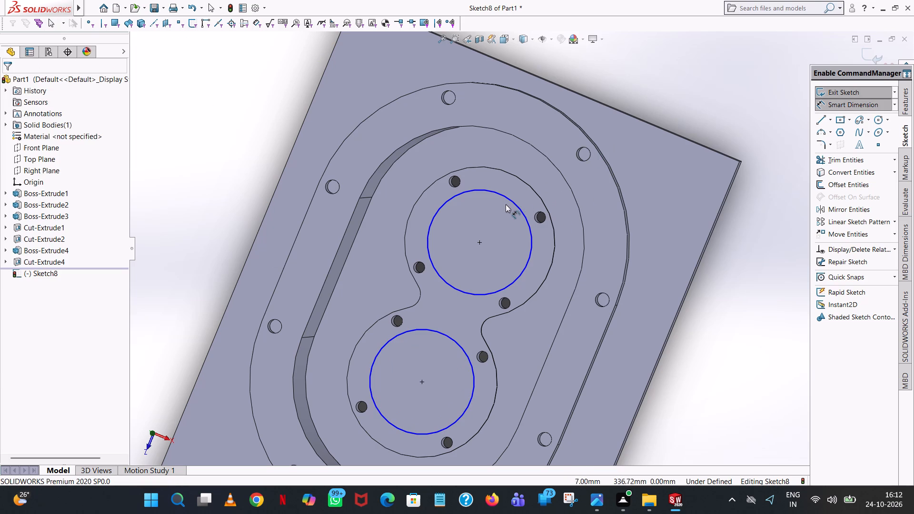
left_click(506, 198)
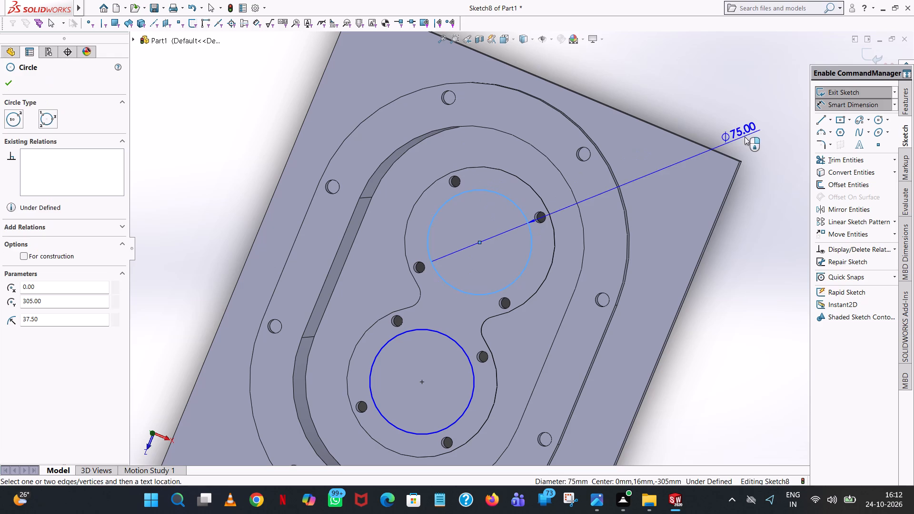
left_click(769, 63)
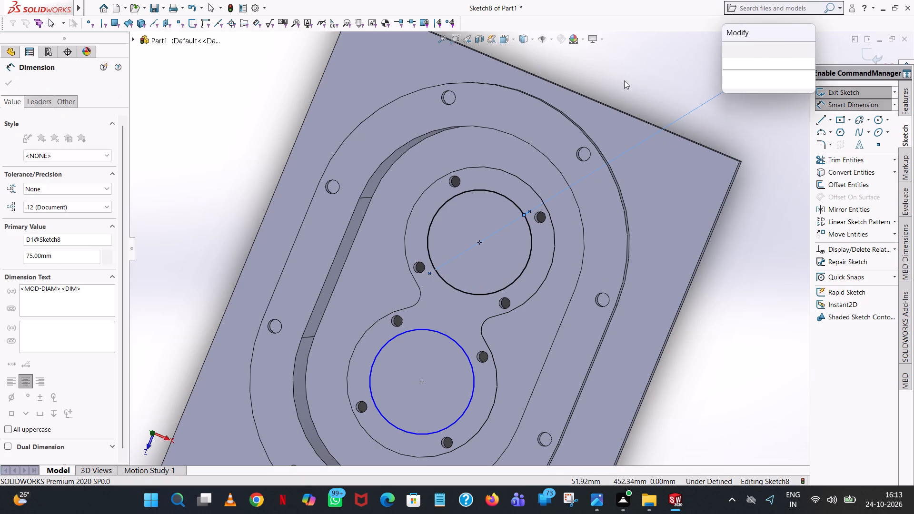
left_click(724, 49)
left_click(680, 82)
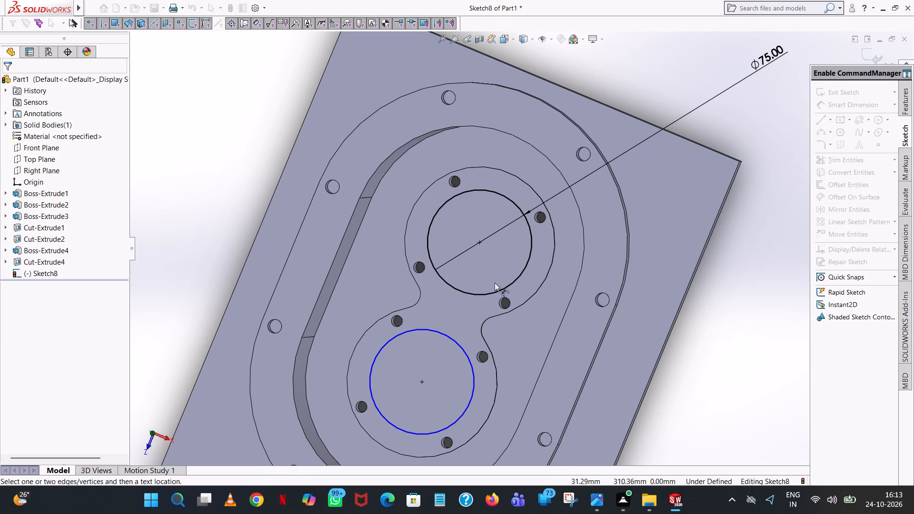
left_click(437, 332)
left_click(767, 316)
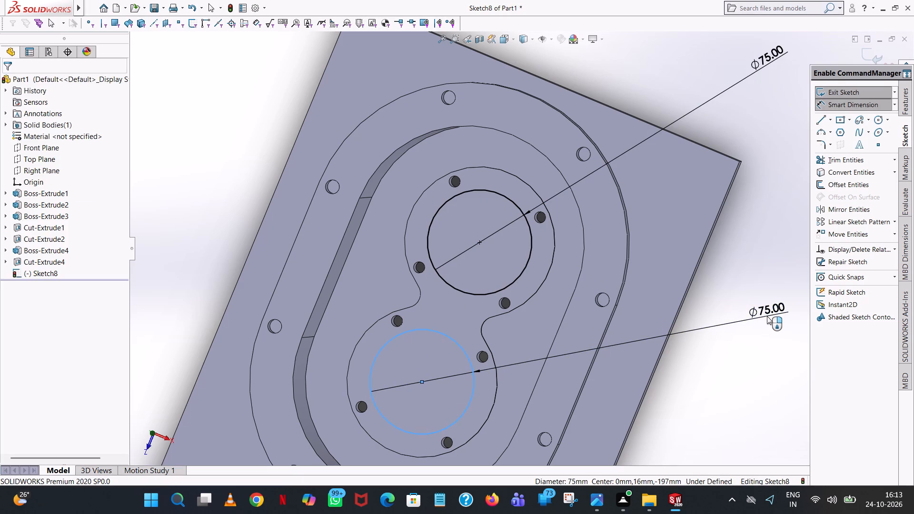
left_click(727, 305)
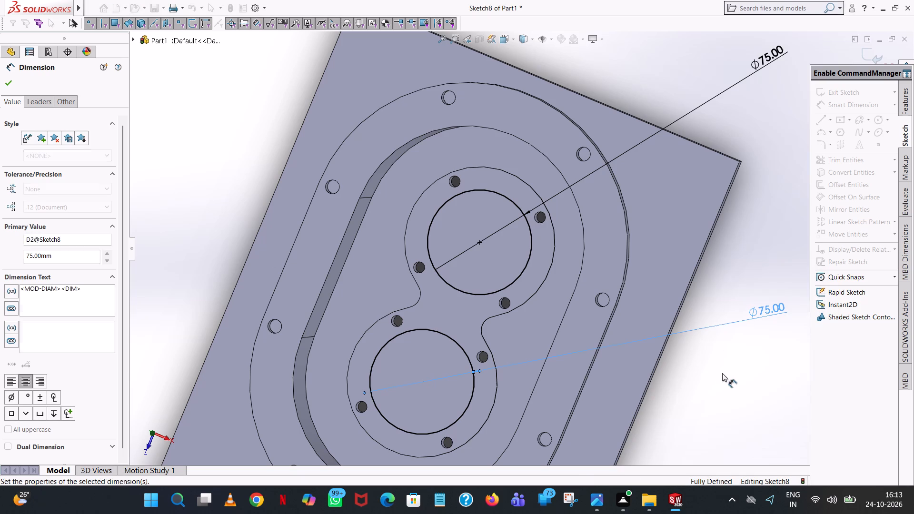
left_click(722, 374)
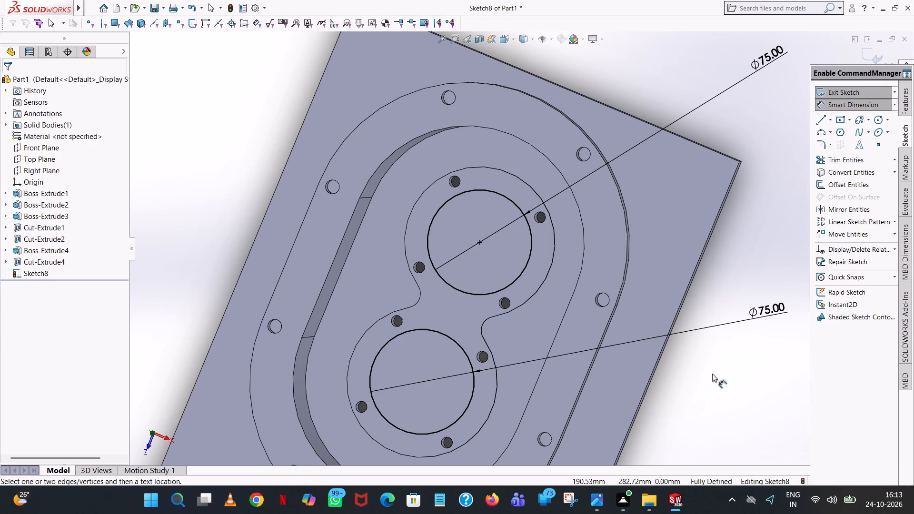
scroll(712, 374, "up", 5)
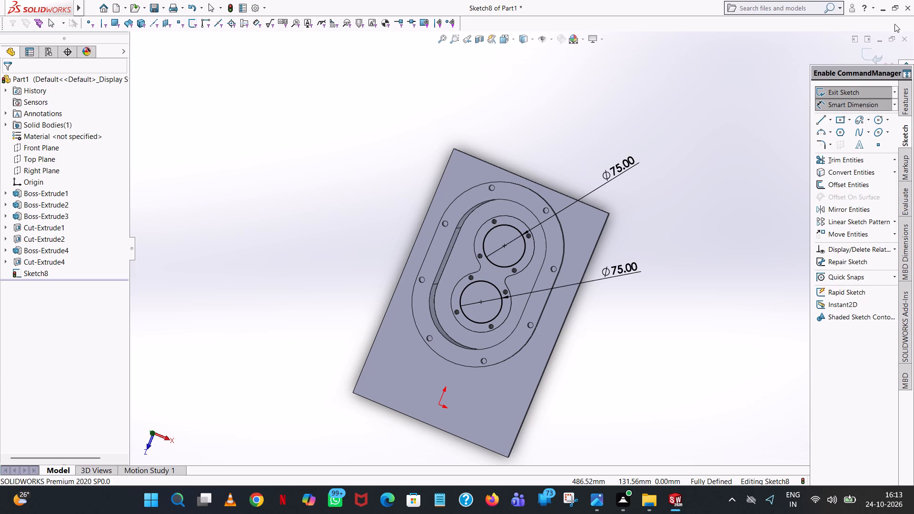
Extrude-cut the two 75 mm lobe circles as a blind cut 32 mm deep through the figure-eight boss and base plate.
left_click(910, 96)
left_click(831, 154)
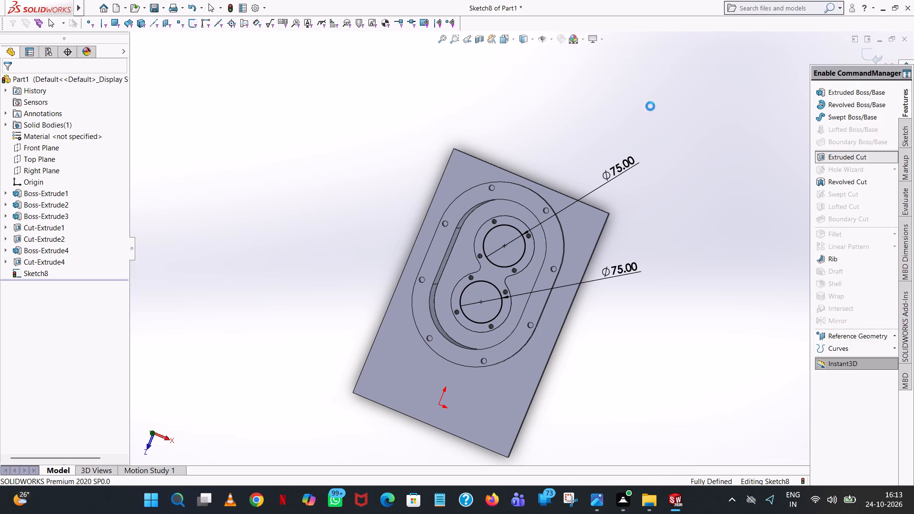
middle_click_drag(636, 128, 529, 108)
scroll(521, 103, "up", 1)
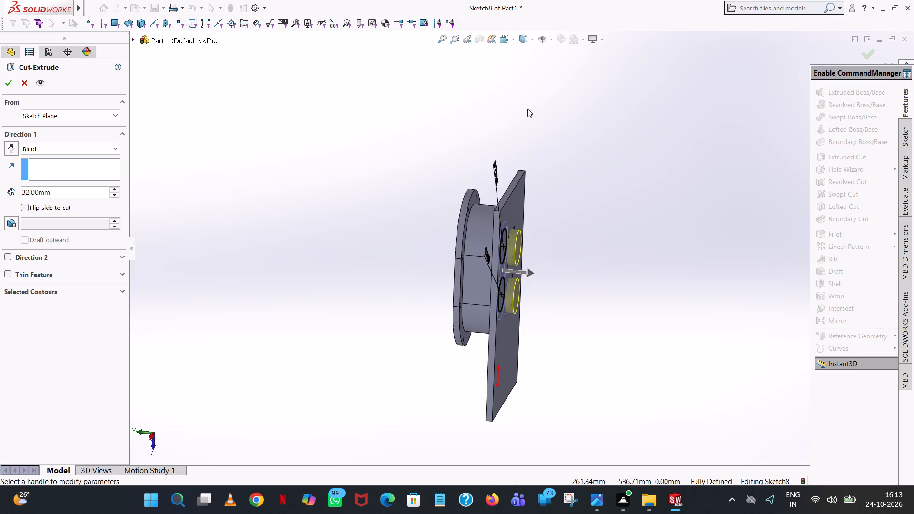
left_click(12, 77)
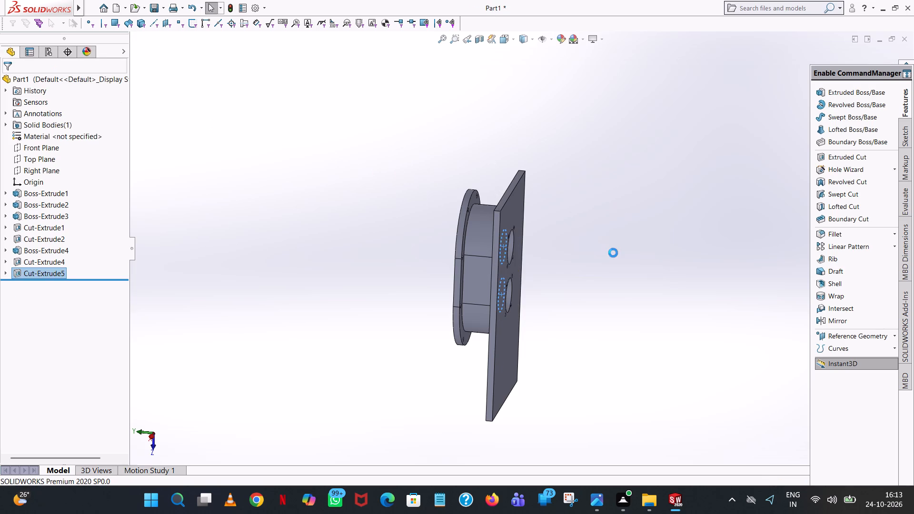
left_click(613, 253)
Examine the housing from several angles, checking the two lobe bores, the oval cavity, the flange and the outer wall.
scroll(604, 254, "up", 1)
middle_click_drag(604, 254, 740, 193)
scroll(733, 221, "up", 1)
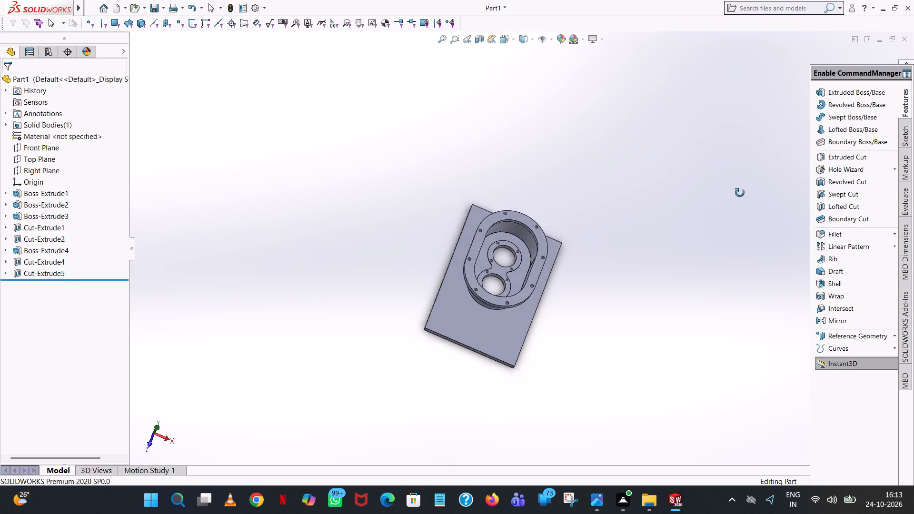
middle_click_drag(740, 193, 752, 245)
scroll(481, 258, "down", 8)
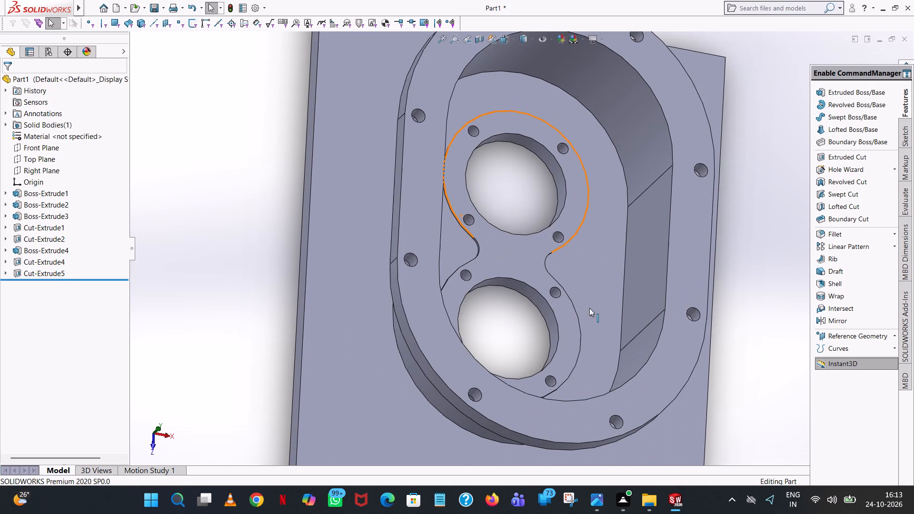
middle_click_drag(583, 300, 536, 282)
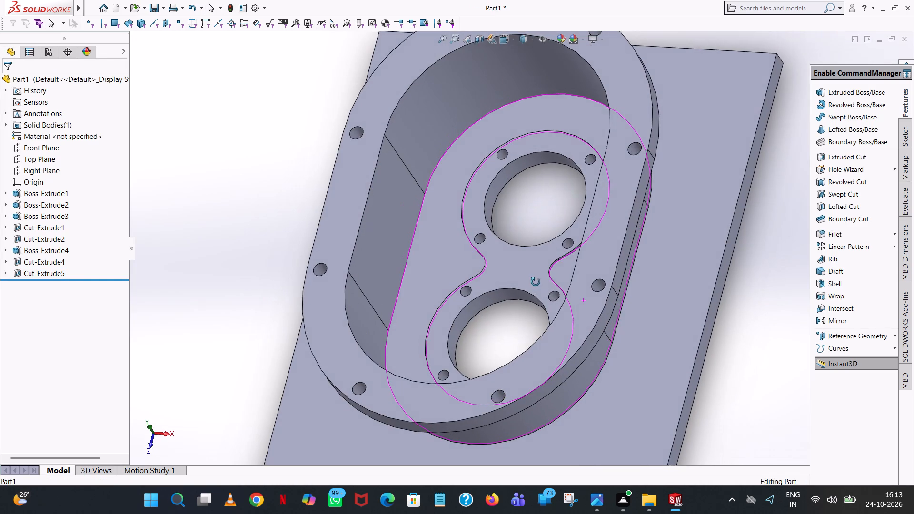
middle_click_drag(536, 282, 590, 308)
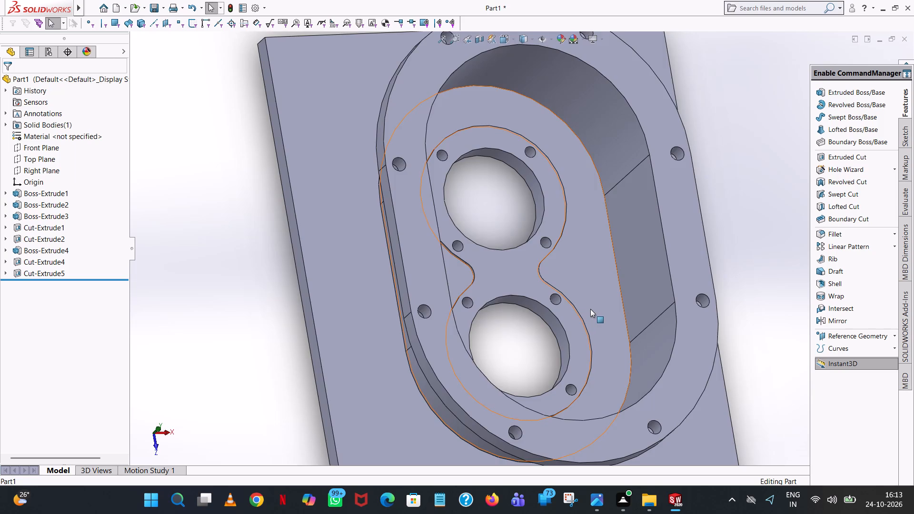
middle_click_drag(591, 309, 652, 299)
scroll(651, 299, "up", 2)
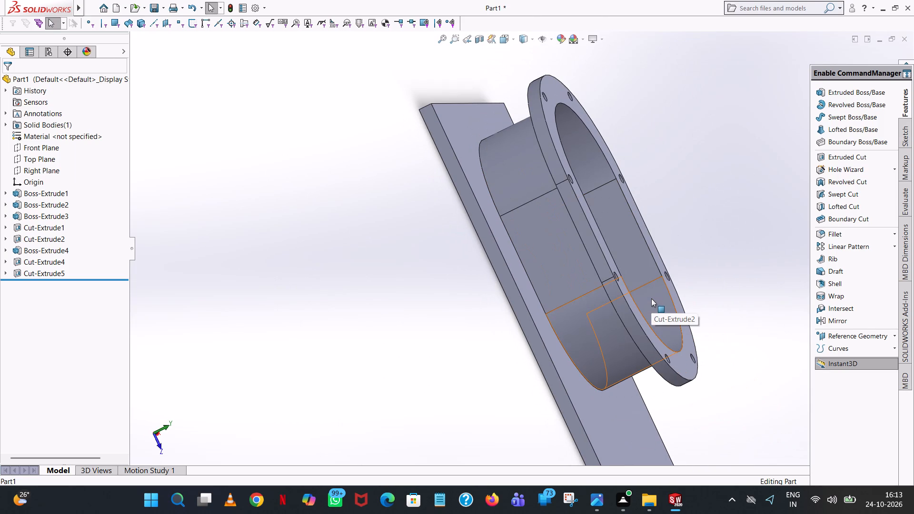
left_click(651, 298)
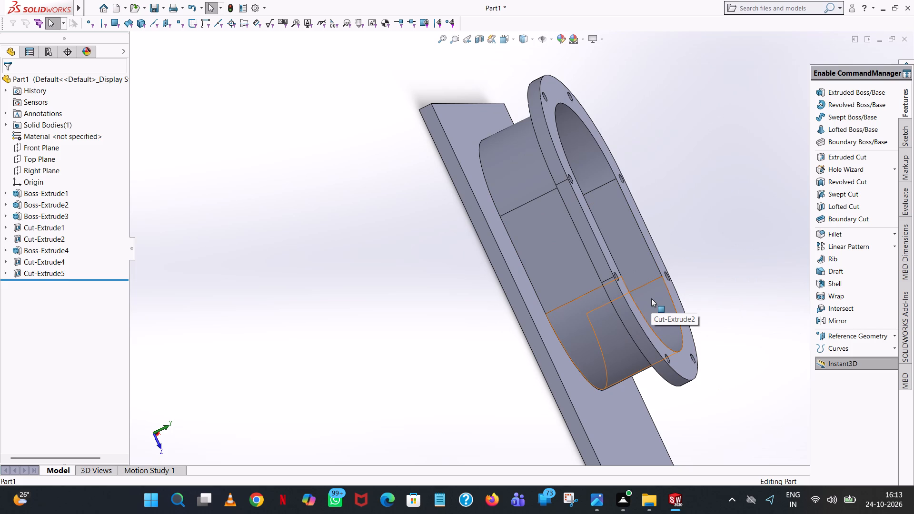
left_click(651, 298)
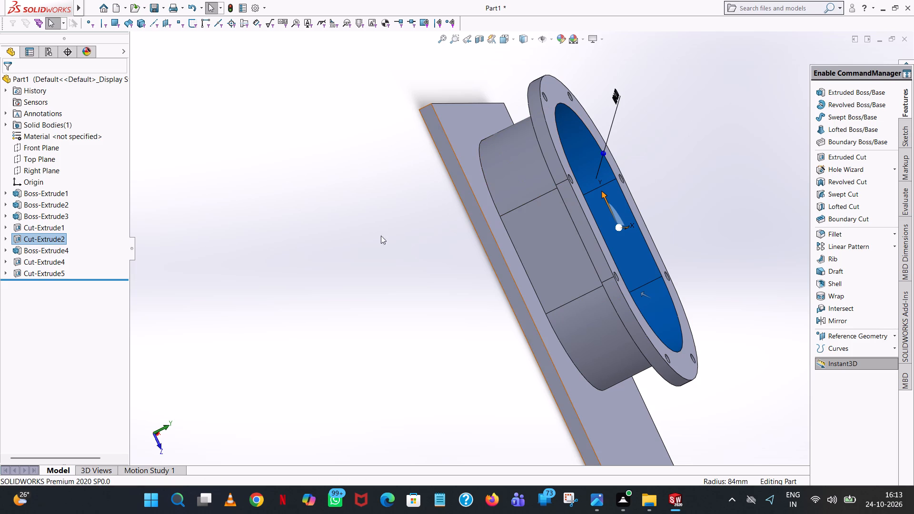
left_click(259, 215)
scroll(690, 248, "down", 1)
middle_click_drag(690, 248, 606, 187)
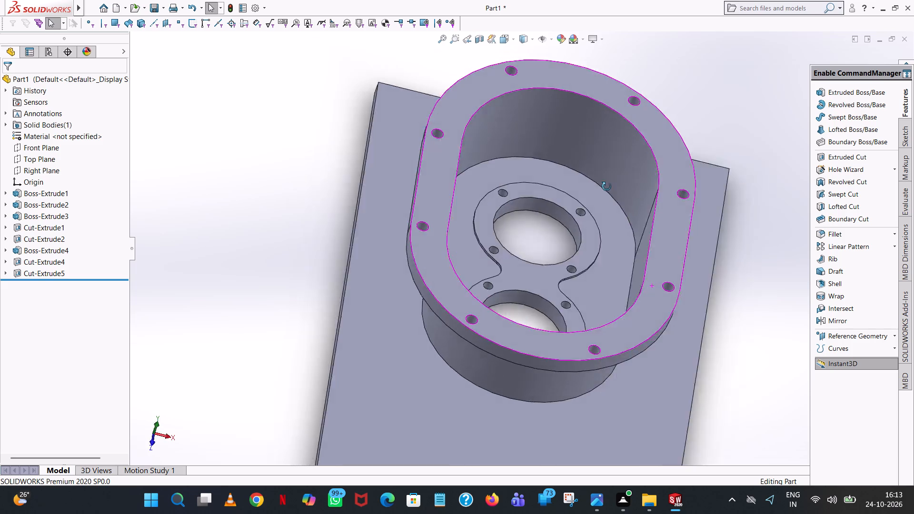
middle_click_drag(606, 187, 616, 56)
middle_click_drag(616, 73, 569, 125)
scroll(569, 125, "up", 4)
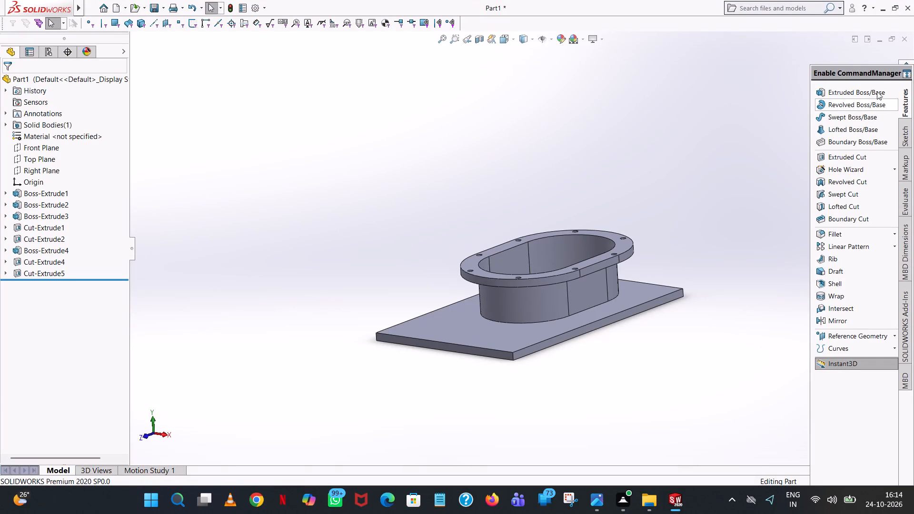
middle_click_drag(547, 316, 715, 266)
scroll(661, 253, "up", 1)
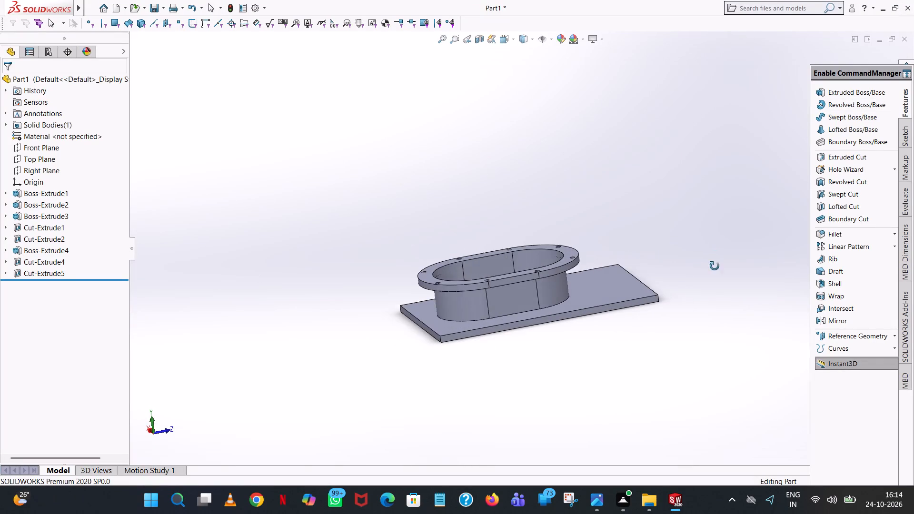
middle_click_drag(715, 266, 703, 269)
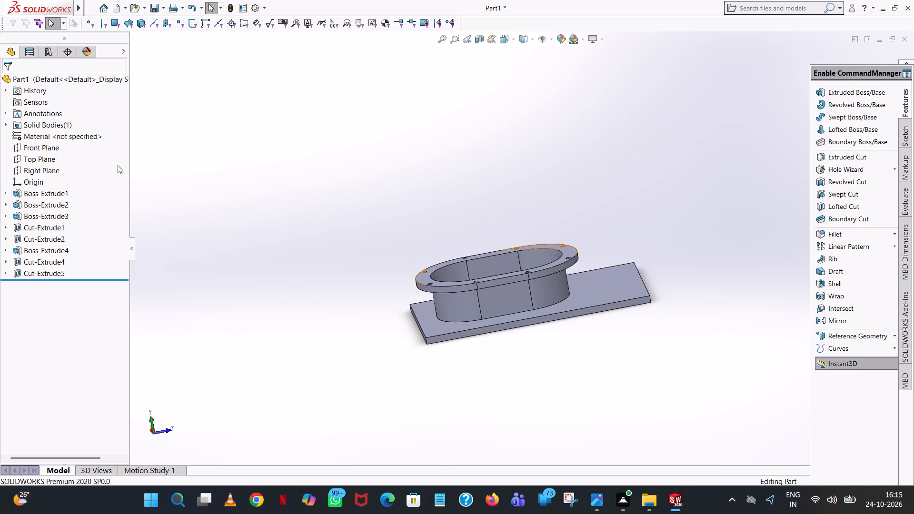
Create a reference plane offset 90 mm from the Front Plane, with the offset flipped toward the oval housing wall.
left_click(42, 150)
middle_click_drag(593, 397, 578, 336)
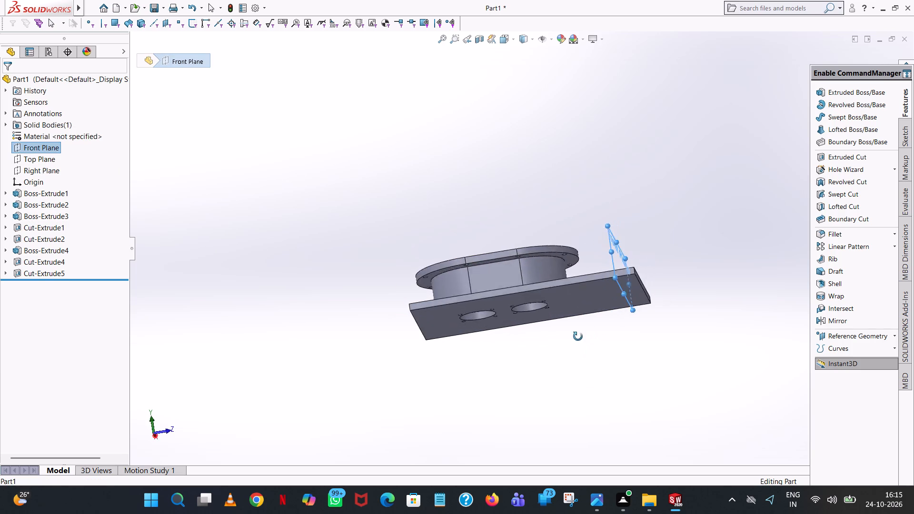
middle_click_drag(578, 336, 586, 415)
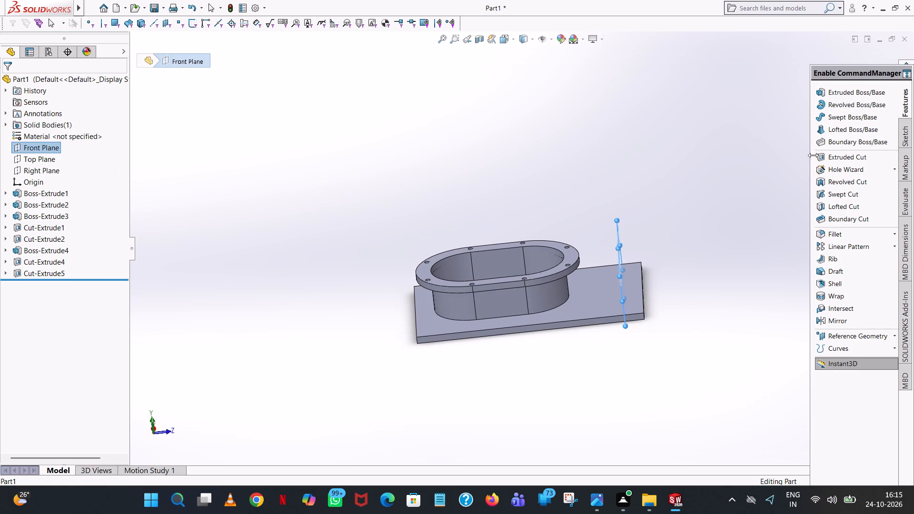
left_click(867, 335)
left_click(840, 337)
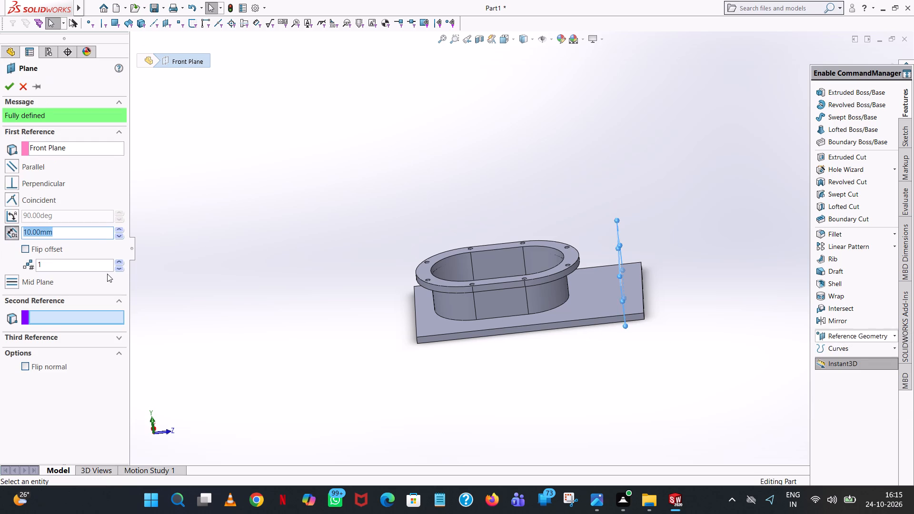
left_click(27, 250)
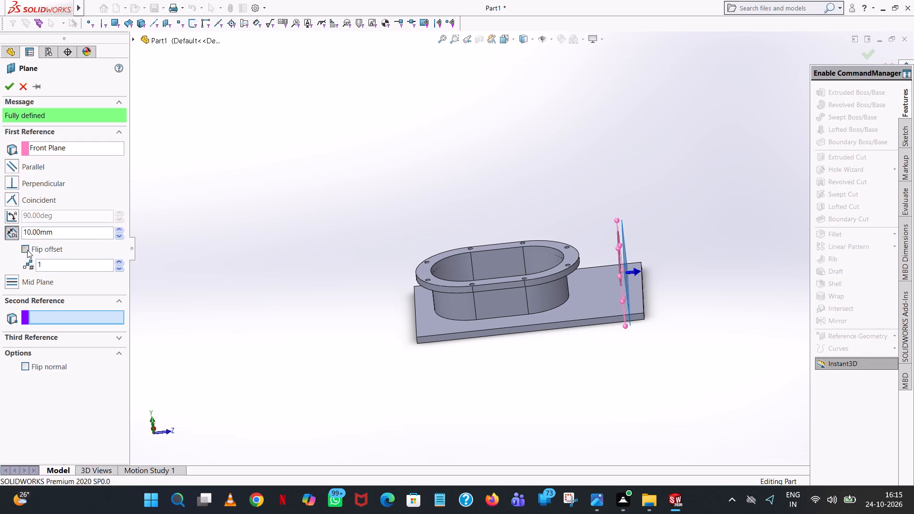
triple_click(119, 228)
triple_click(119, 228)
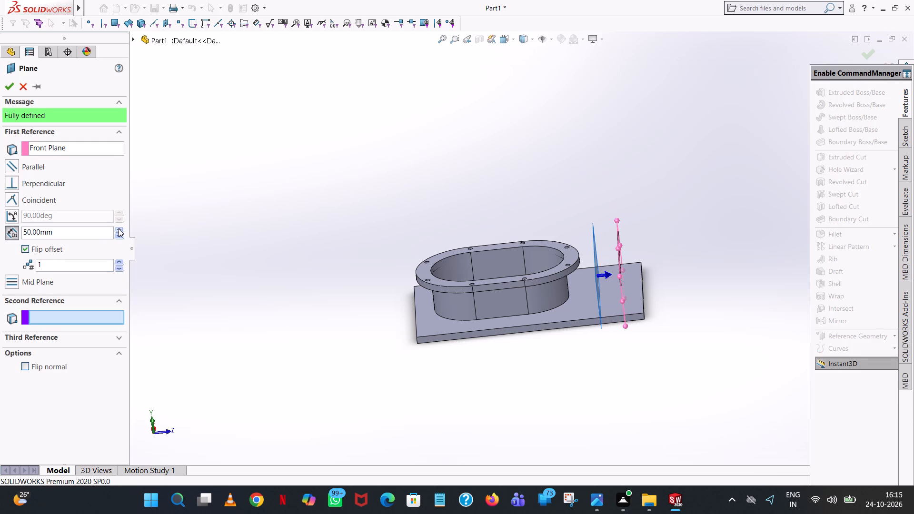
left_click(119, 228)
scroll(556, 352, "down", 3)
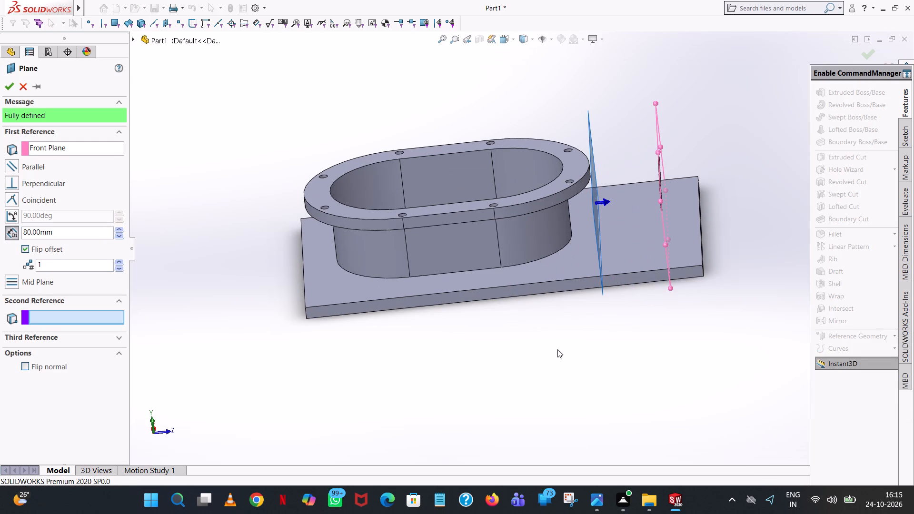
scroll(627, 227, "down", 3)
middle_click_drag(627, 227, 628, 214)
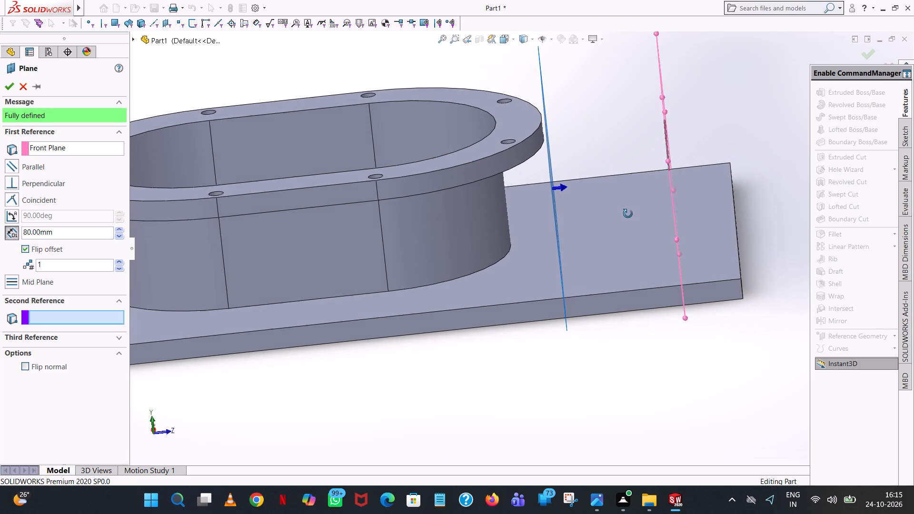
middle_click_drag(628, 214, 628, 205)
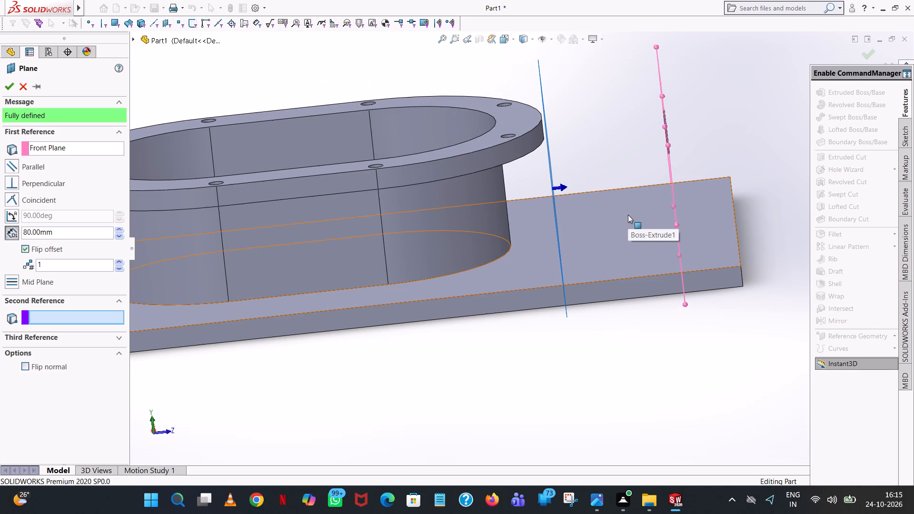
left_click(123, 229)
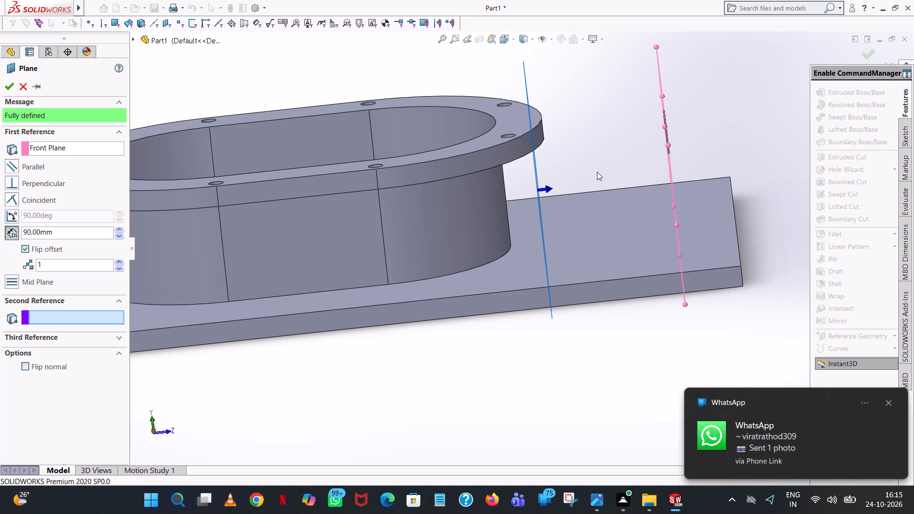
middle_click_drag(598, 136, 599, 253)
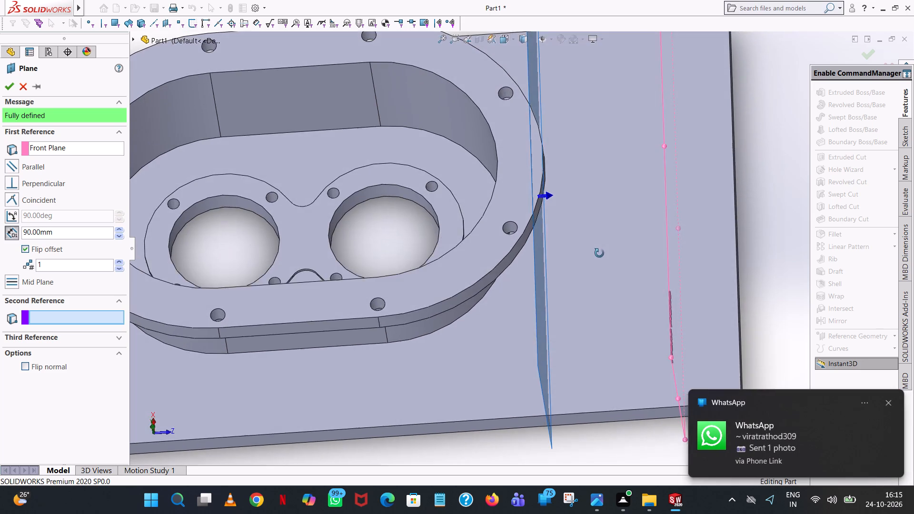
middle_click_drag(599, 253, 568, 118)
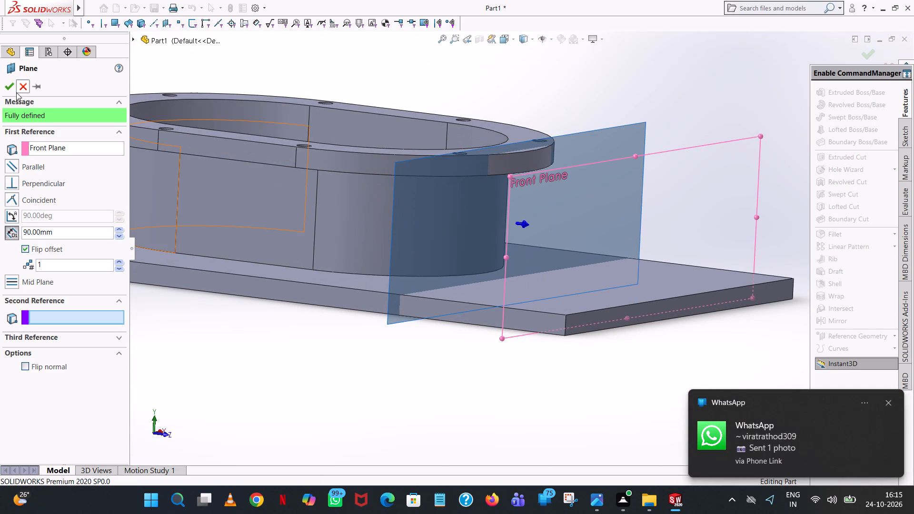
left_click(13, 89)
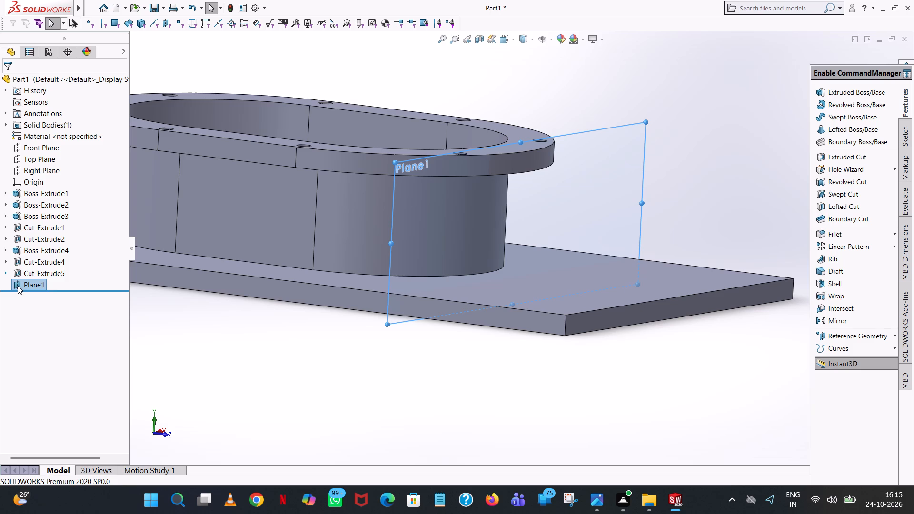
Start a sketch on the new offset plane and orient the view normal to it.
left_click(18, 286)
left_click(26, 273)
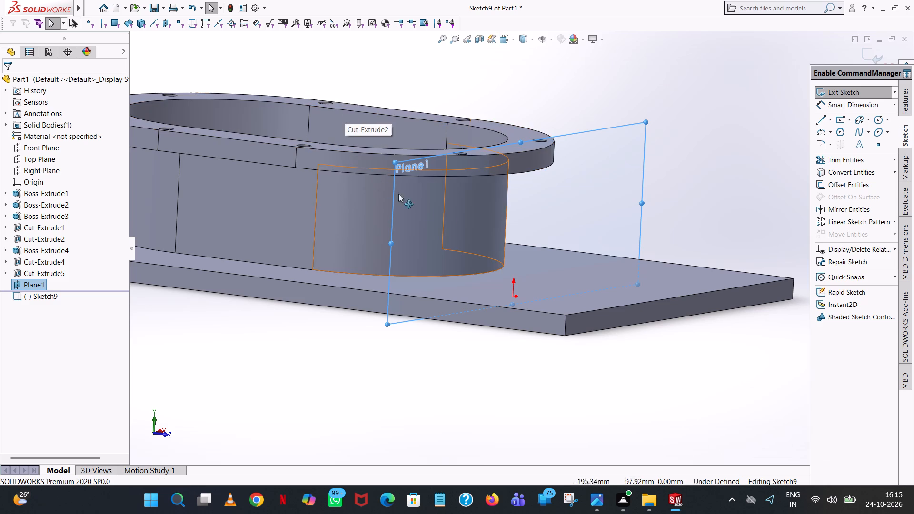
scroll(502, 245, "down", 2)
scroll(503, 246, "up", 6)
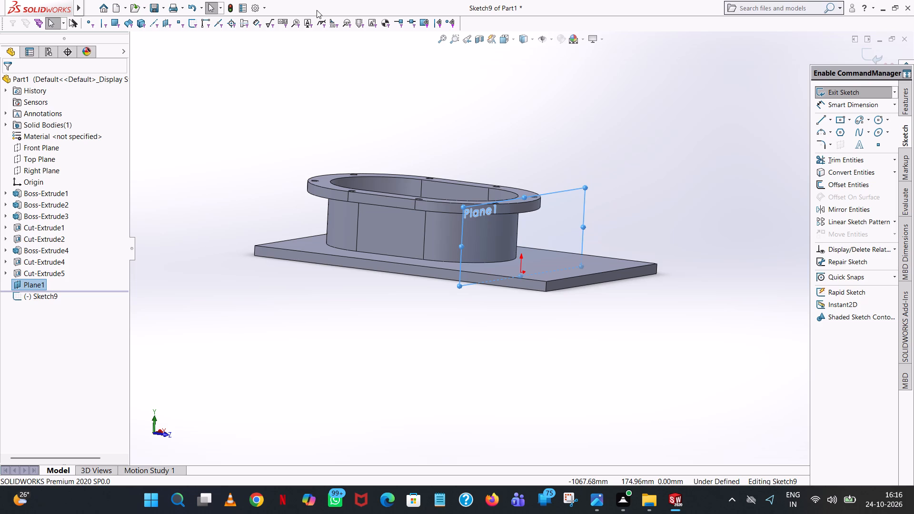
left_click(513, 37)
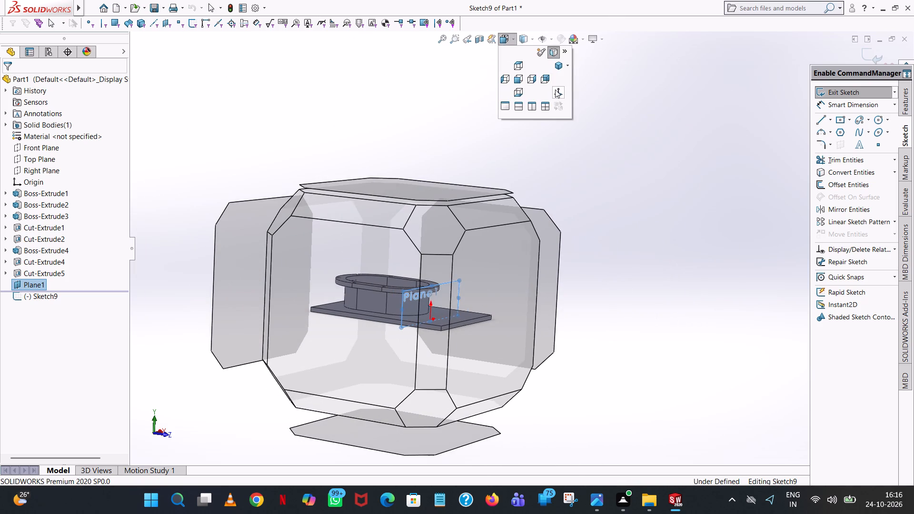
left_click(556, 89)
middle_click_drag(566, 151, 566, 161)
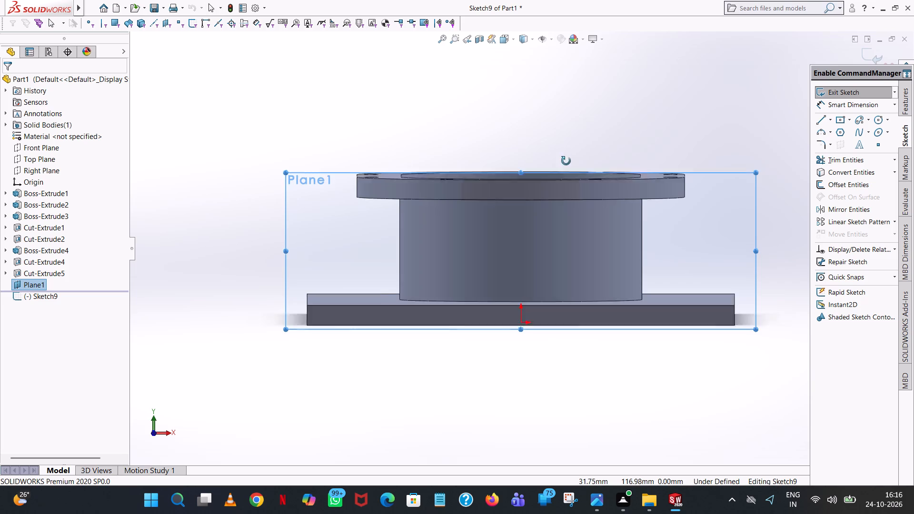
middle_click_drag(566, 161, 567, 164)
scroll(566, 177, "up", 1)
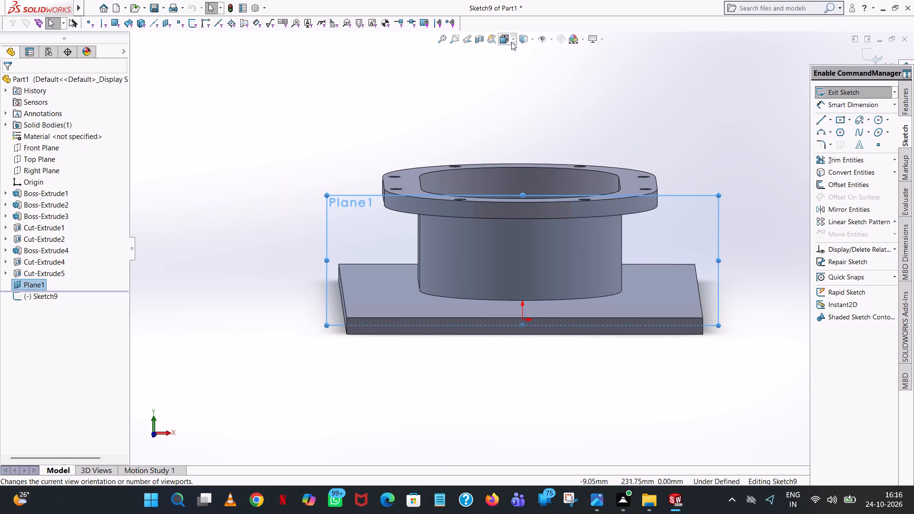
middle_click_drag(520, 82, 540, 86)
left_click(515, 43)
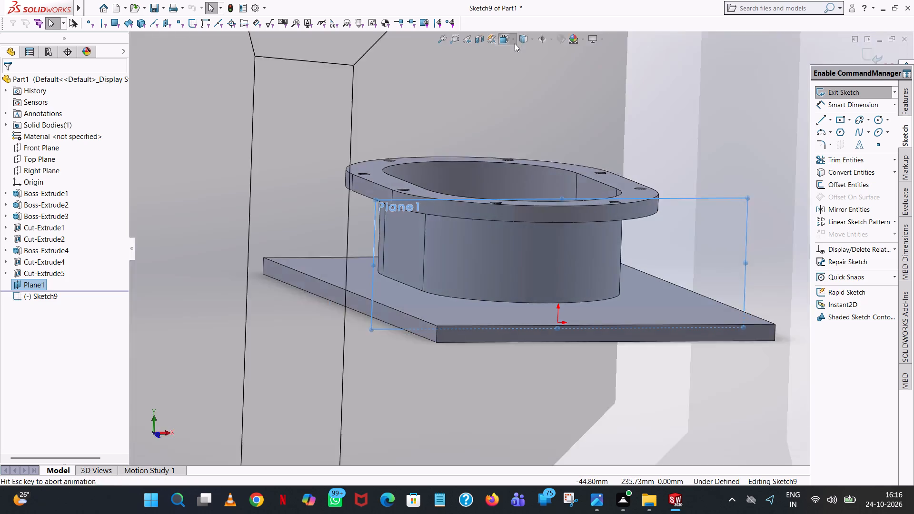
left_click(557, 93)
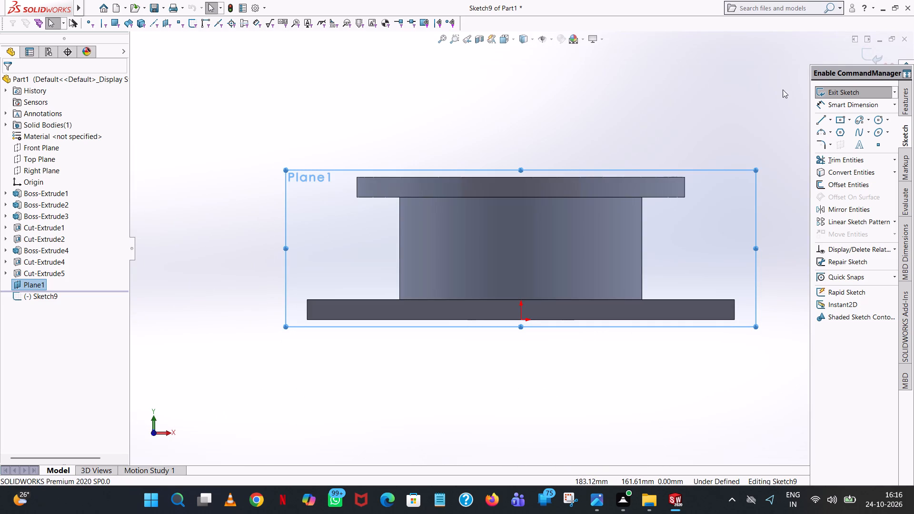
Sketch a 25 mm horizontal line inward from the oval wall's left vertical edge, about 50 mm above the origin.
left_click(819, 118)
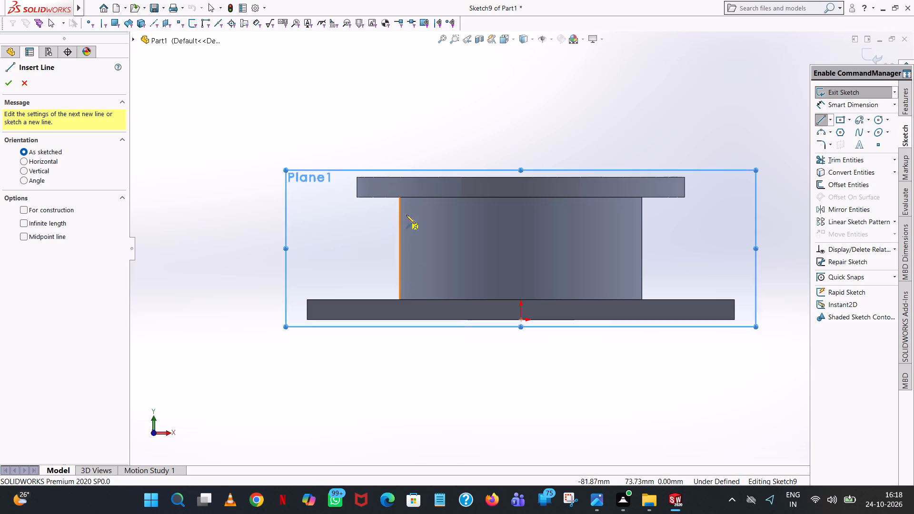
left_click(399, 248)
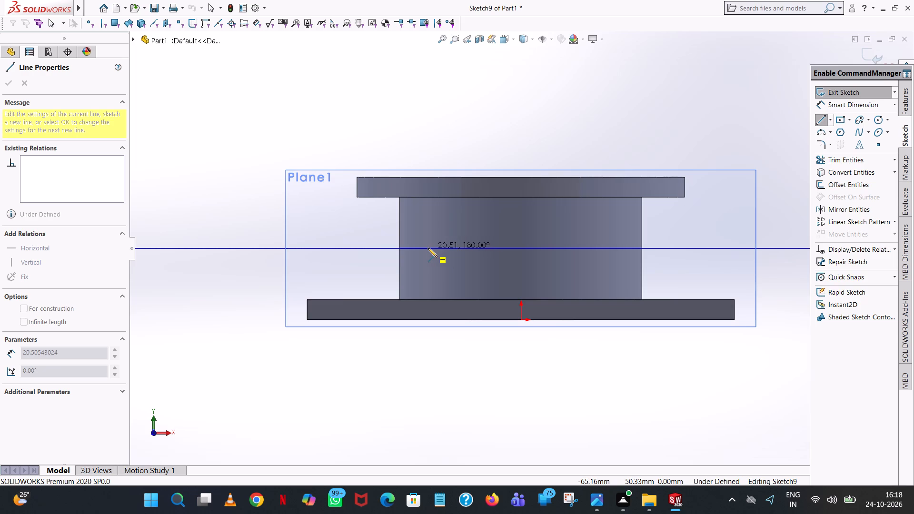
left_click(428, 248)
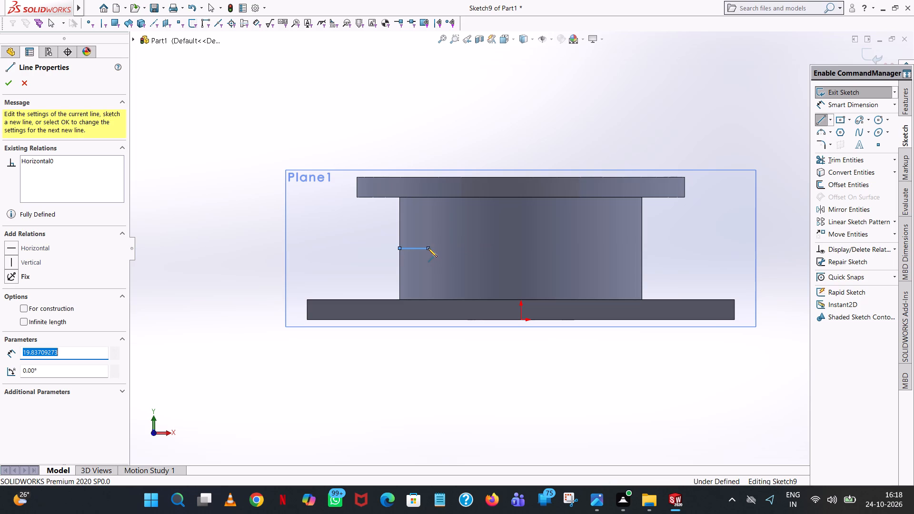
type("25")
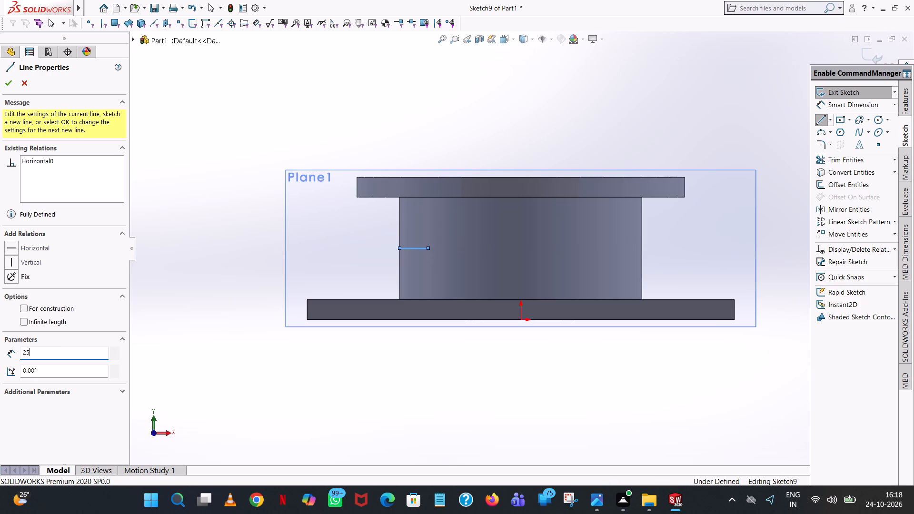
key("Return")
right_click(428, 248)
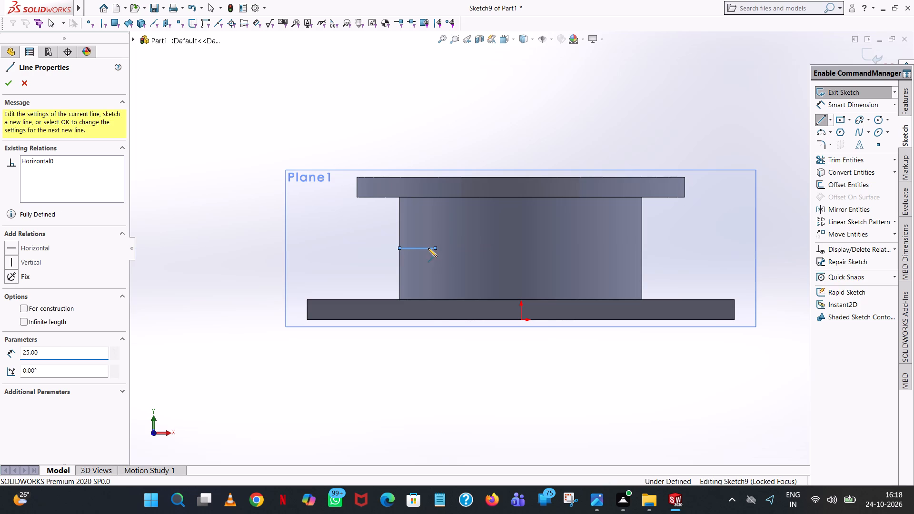
left_click(446, 253)
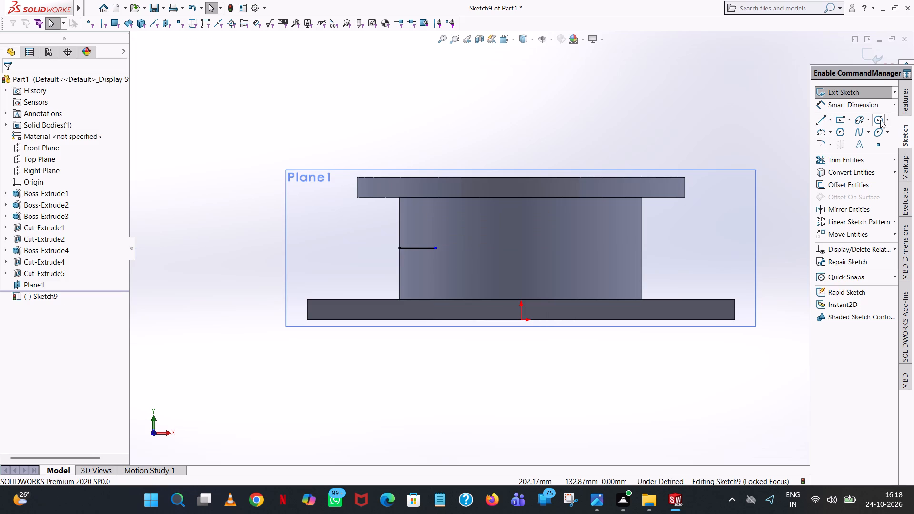
Sketch a 25 mm radius circle centred on the line's inner end and passing through its outer end on the wall edge.
left_click(880, 119)
left_click(437, 250)
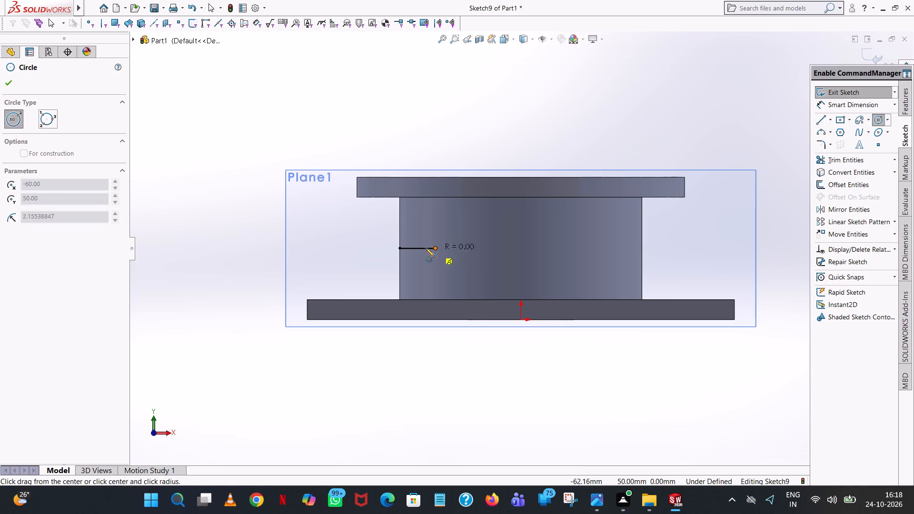
left_click(399, 248)
right_click(399, 248)
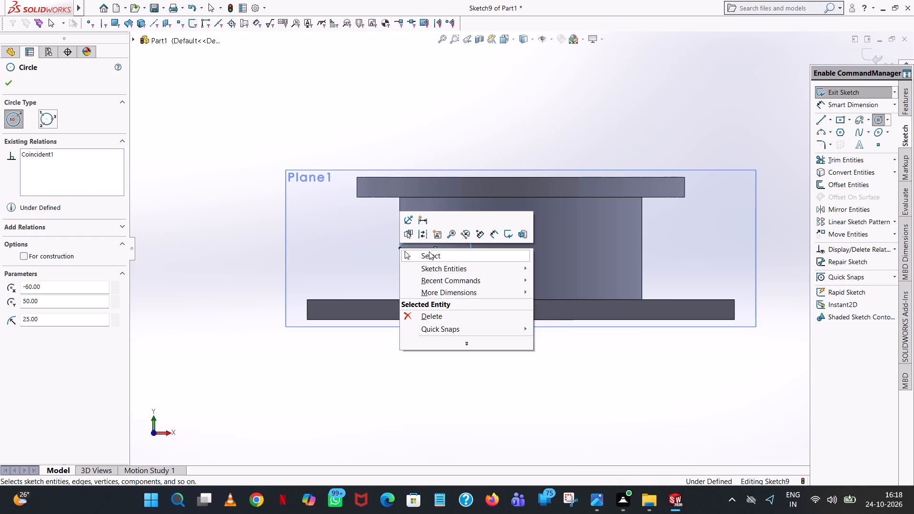
left_click(431, 253)
Trim away the horizontal helper line inside the circle.
scroll(365, 111, "up", 1)
middle_click_drag(365, 111, 487, 129)
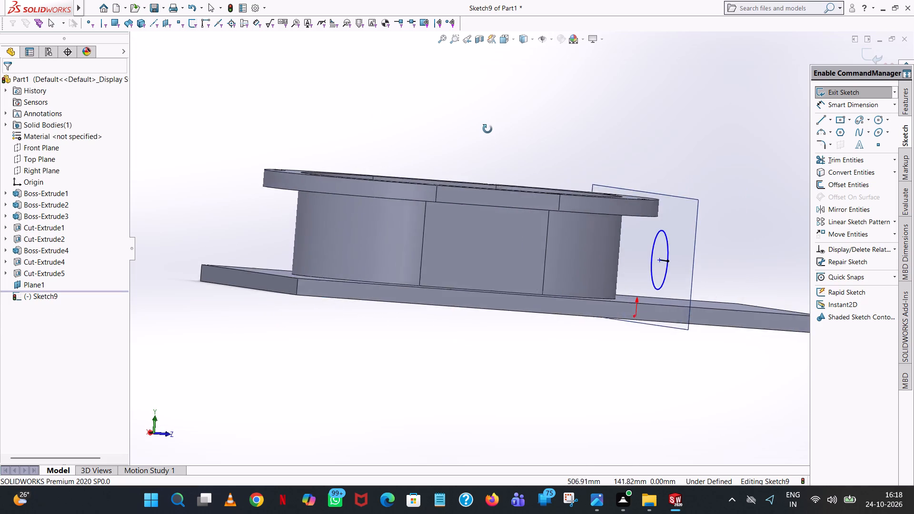
middle_click_drag(487, 129, 569, 152)
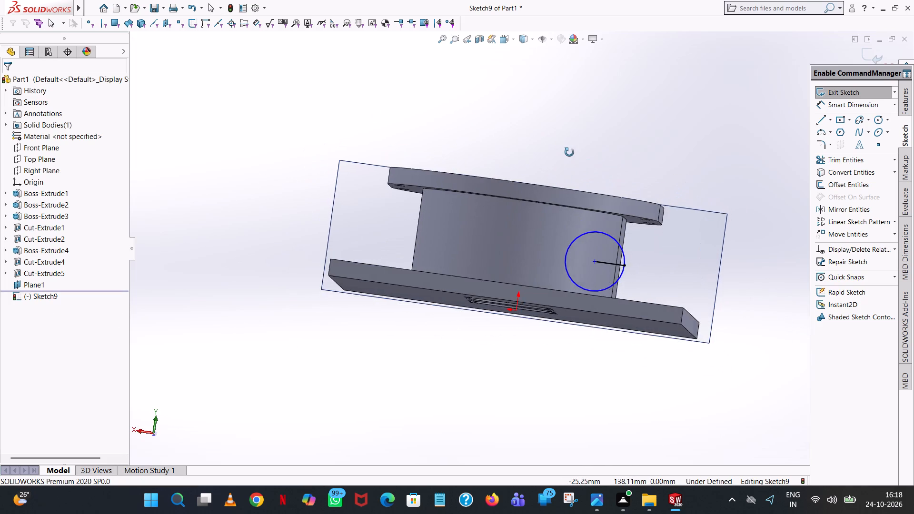
middle_click_drag(569, 152, 384, 192)
scroll(384, 192, "up", 1)
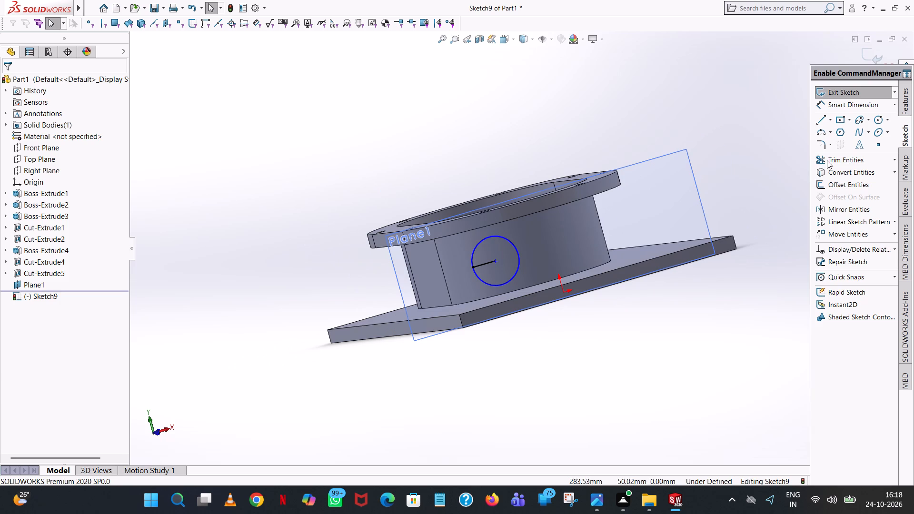
left_click(827, 160)
left_click(491, 261)
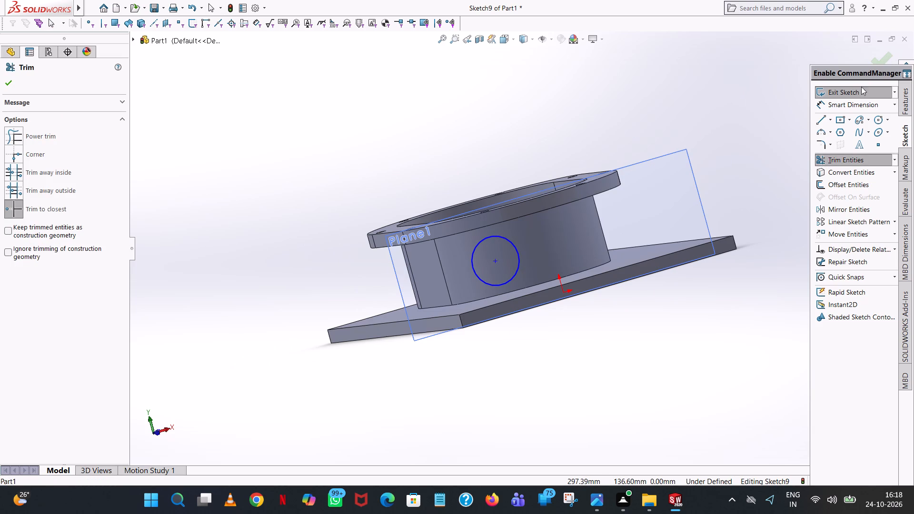
Add a diameter dimension to the circle.
left_click(862, 106)
left_click(502, 235)
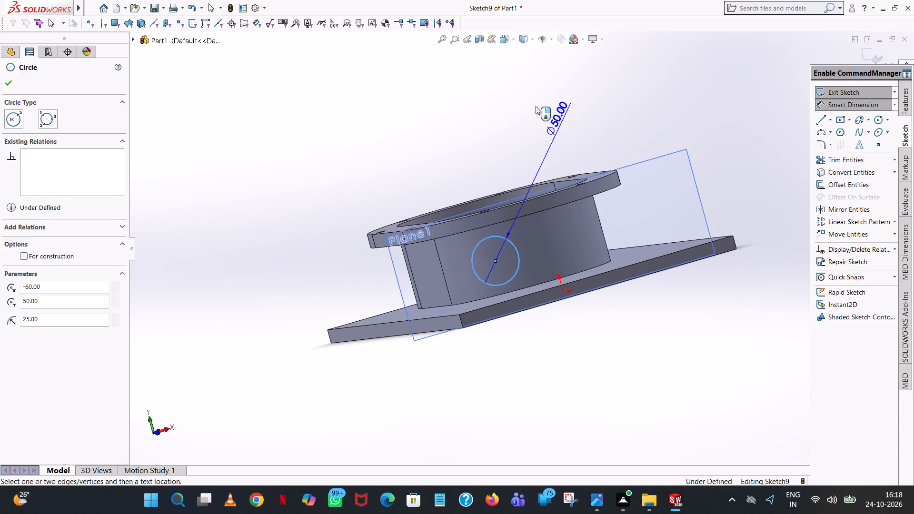
left_click(536, 105)
left_click(497, 91)
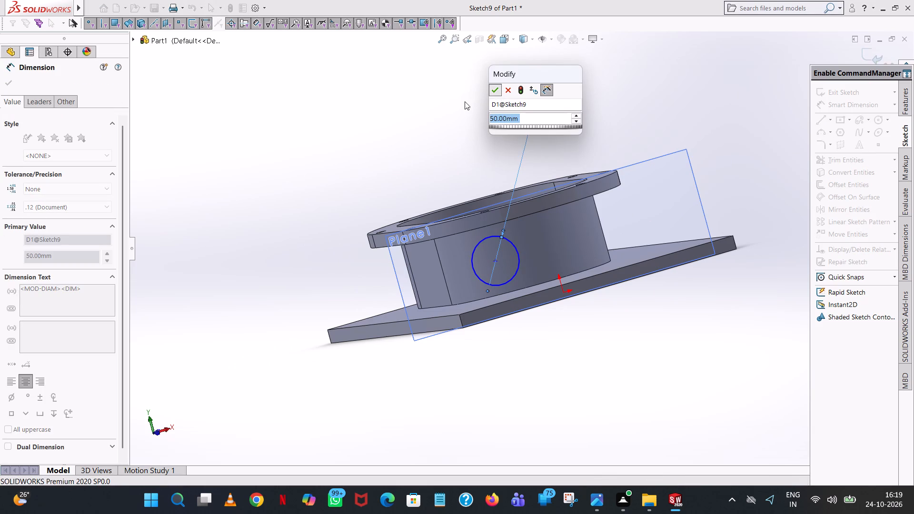
left_click(408, 110)
Locate the circle's centre with a vertical dimension from the base plate's upper edge and a horizontal dimension from the origin.
left_click(497, 263)
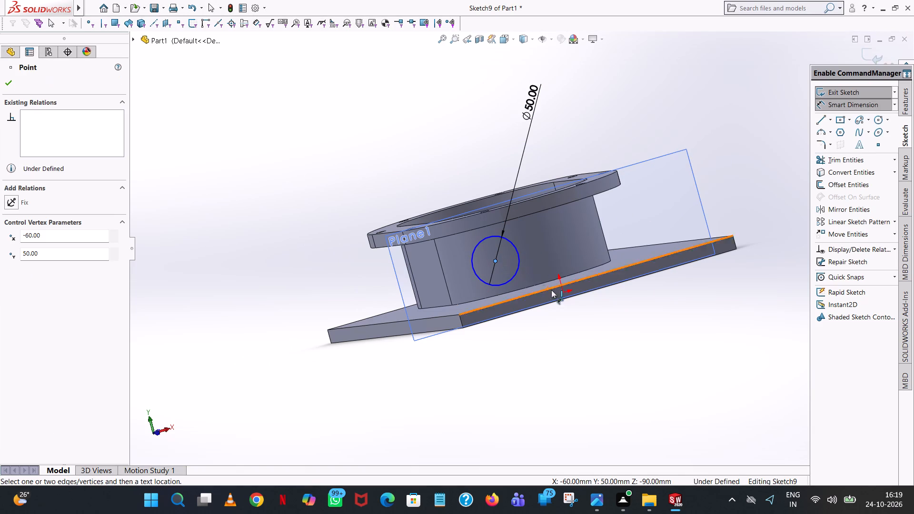
left_click(569, 284)
left_click(549, 326)
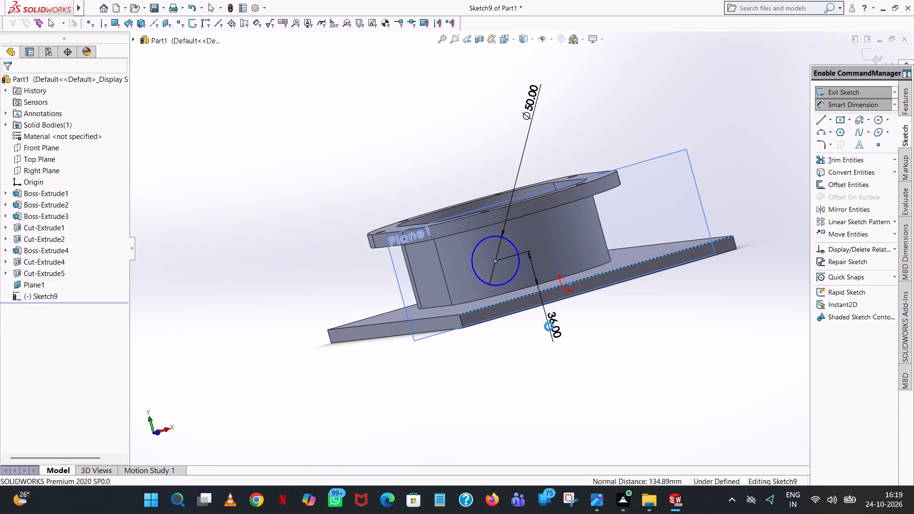
left_click(504, 314)
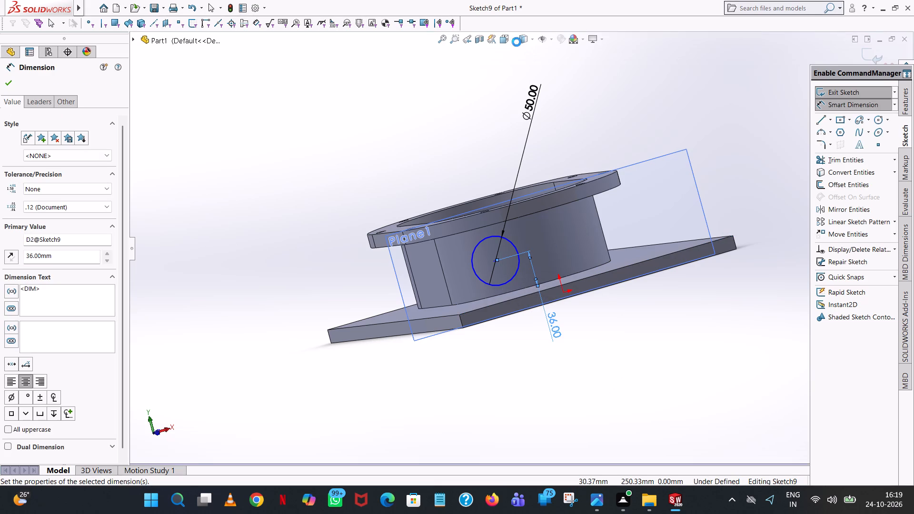
left_click(517, 40)
left_click(563, 92)
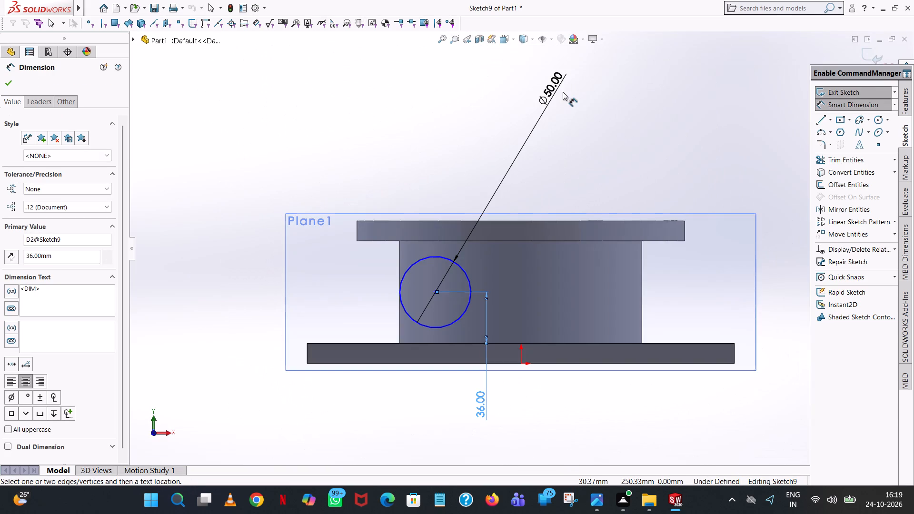
left_click(393, 140)
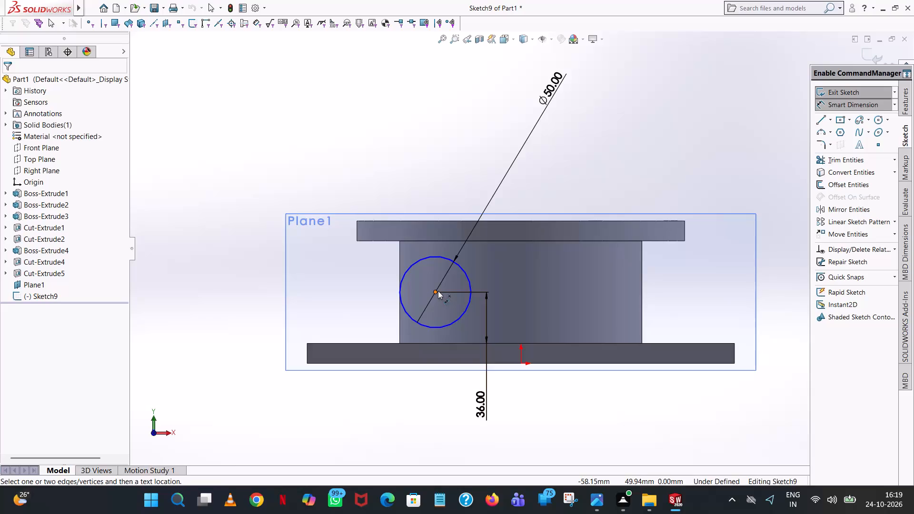
left_click(435, 291)
left_click(522, 364)
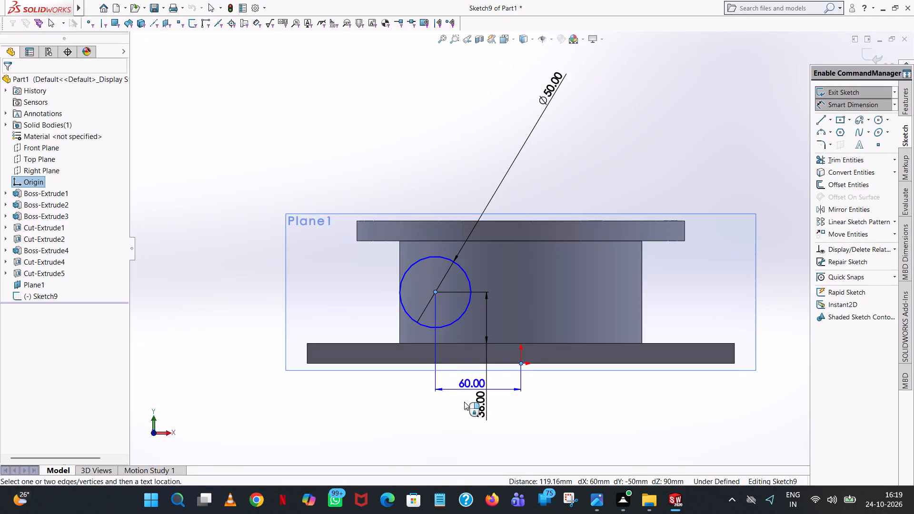
left_click(460, 415)
left_click(411, 401)
left_click(415, 398)
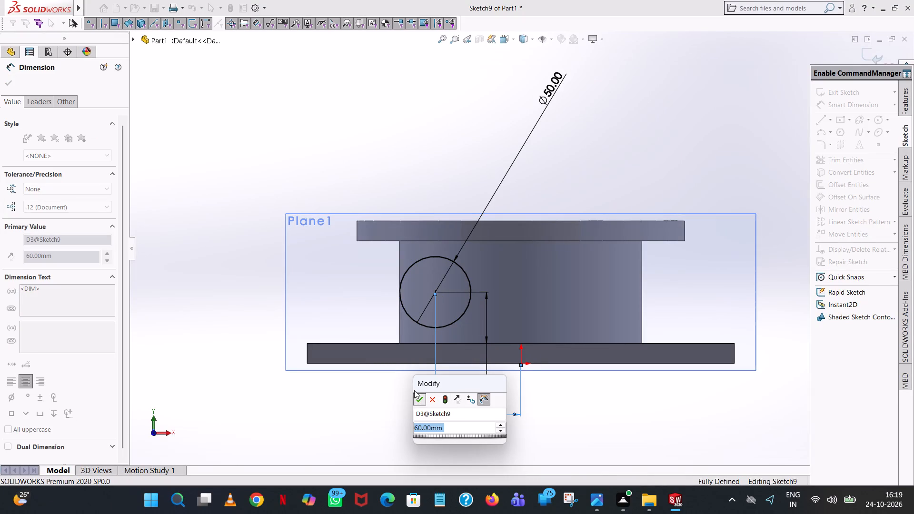
left_click(358, 148)
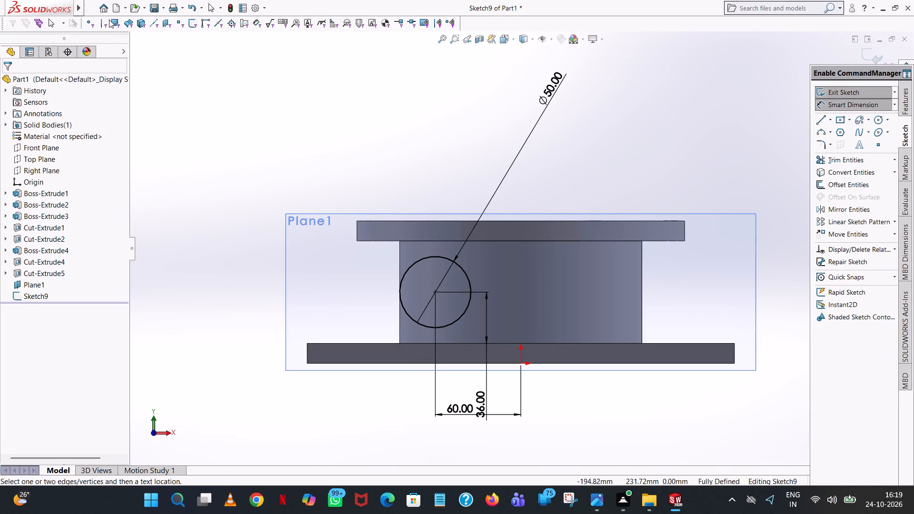
Start a blind extruded boss from the circle and reverse its direction toward the oval housing.
left_click(902, 100)
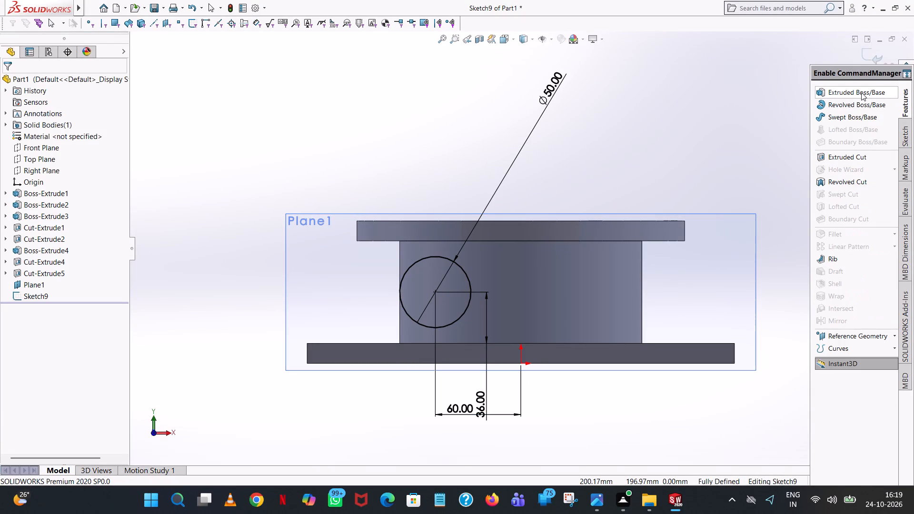
left_click(861, 92)
middle_click_drag(378, 134, 412, 264)
scroll(378, 134, "up", 1)
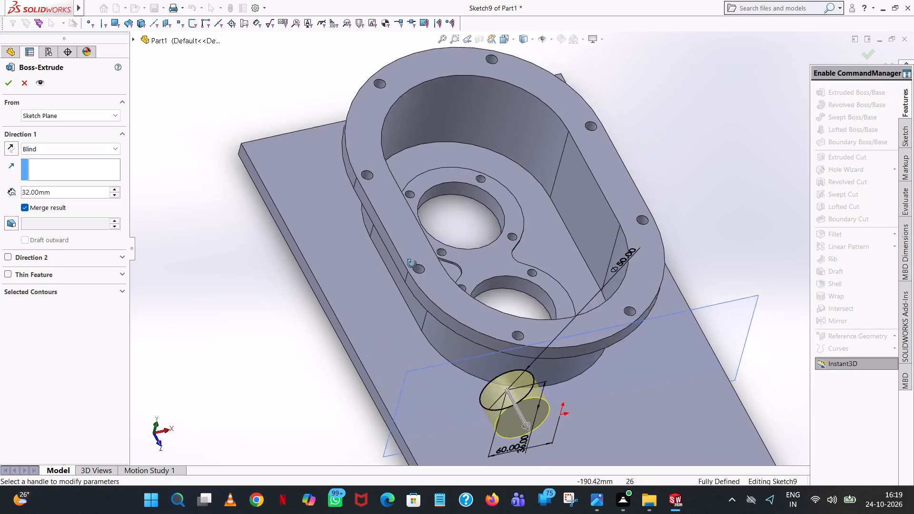
middle_click_drag(412, 264, 412, 315)
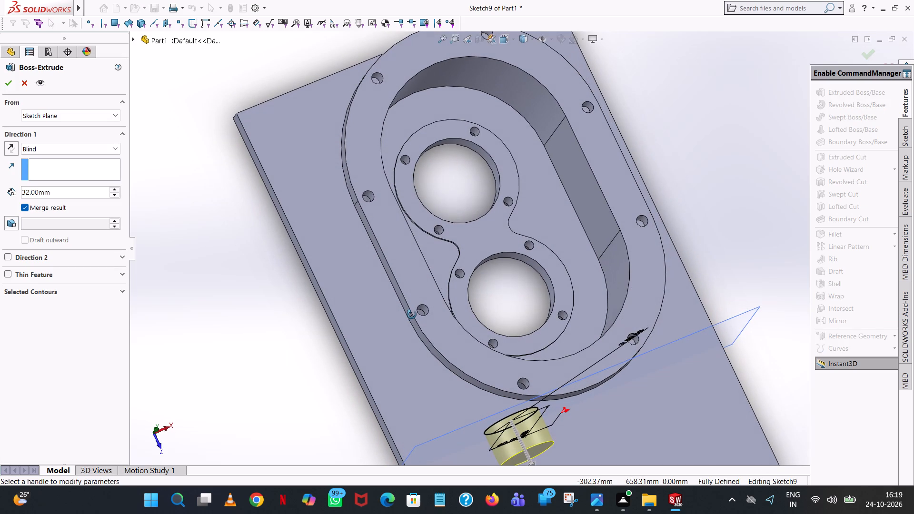
middle_click_drag(412, 315, 461, 228)
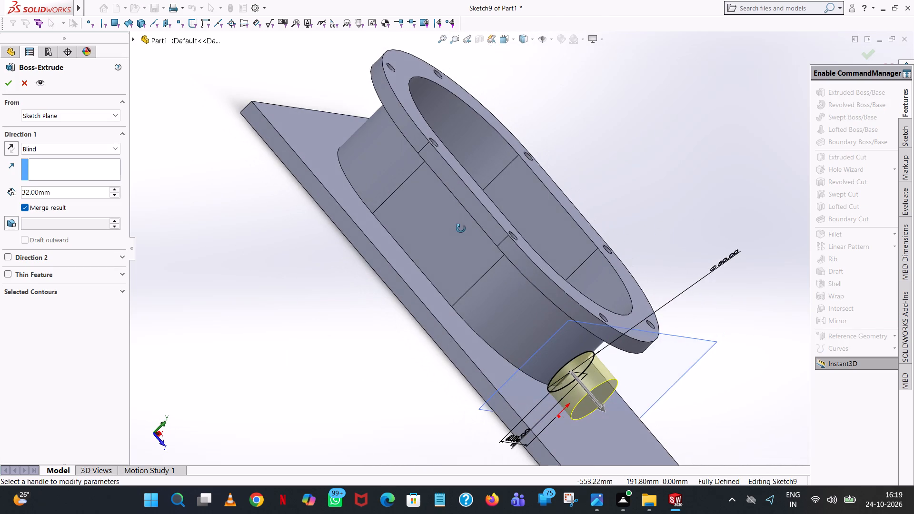
middle_click_drag(461, 228, 479, 271)
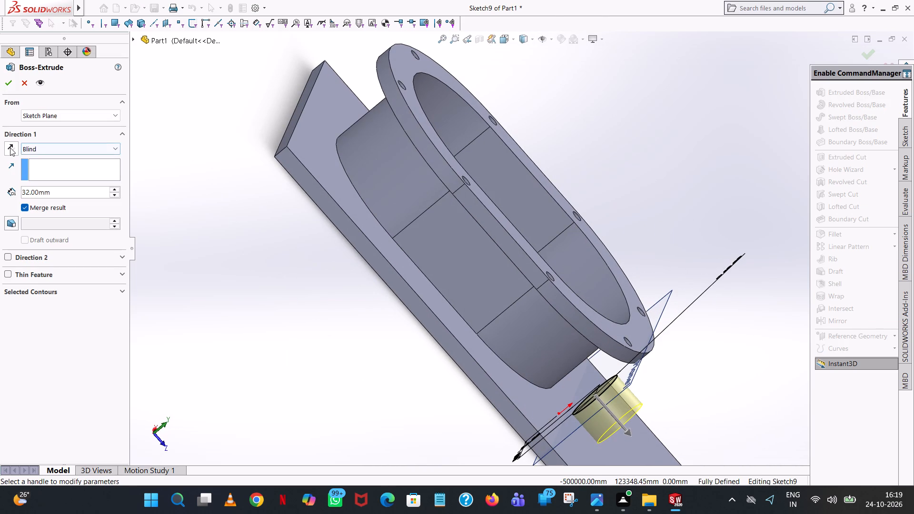
left_click(10, 145)
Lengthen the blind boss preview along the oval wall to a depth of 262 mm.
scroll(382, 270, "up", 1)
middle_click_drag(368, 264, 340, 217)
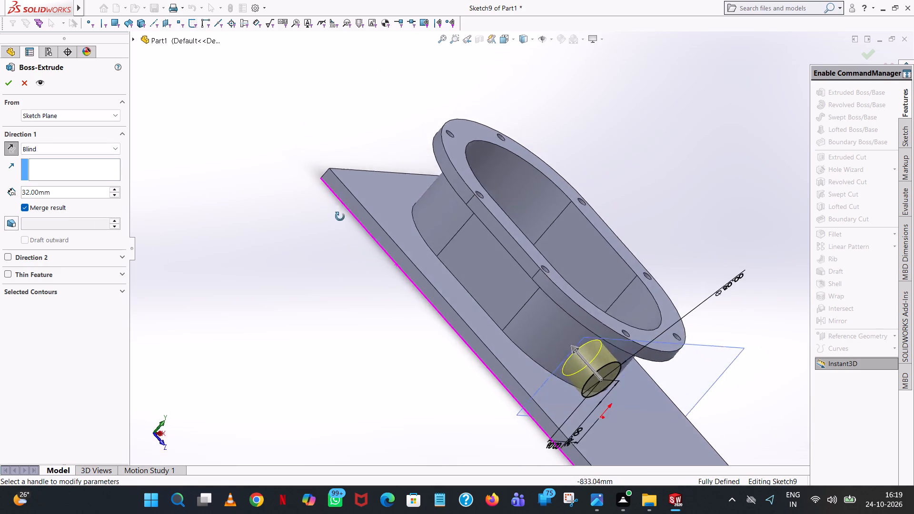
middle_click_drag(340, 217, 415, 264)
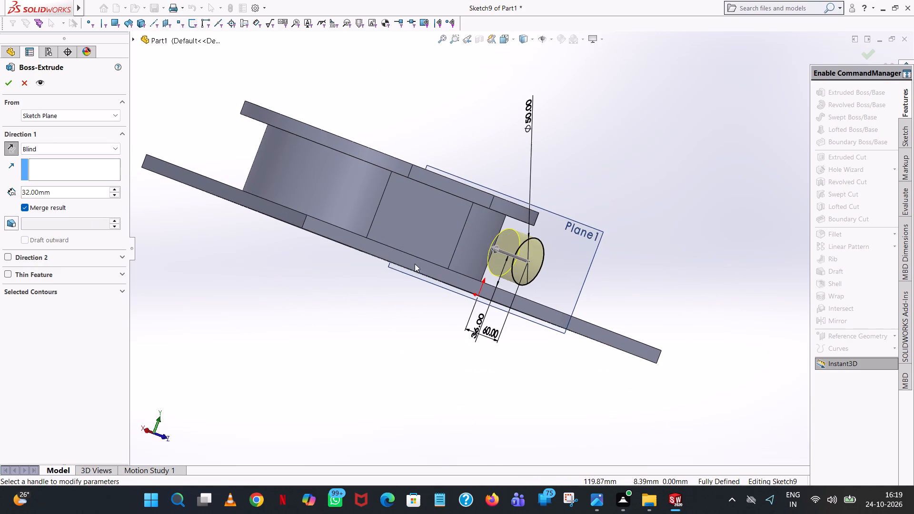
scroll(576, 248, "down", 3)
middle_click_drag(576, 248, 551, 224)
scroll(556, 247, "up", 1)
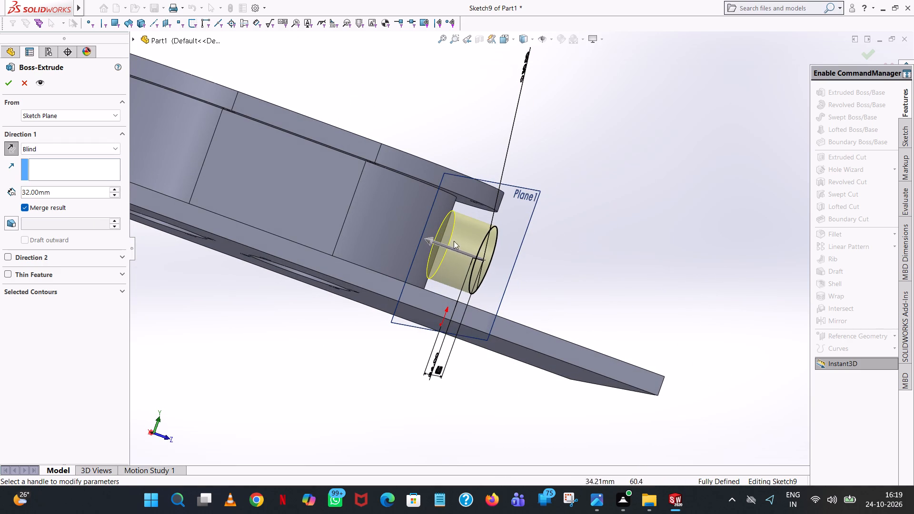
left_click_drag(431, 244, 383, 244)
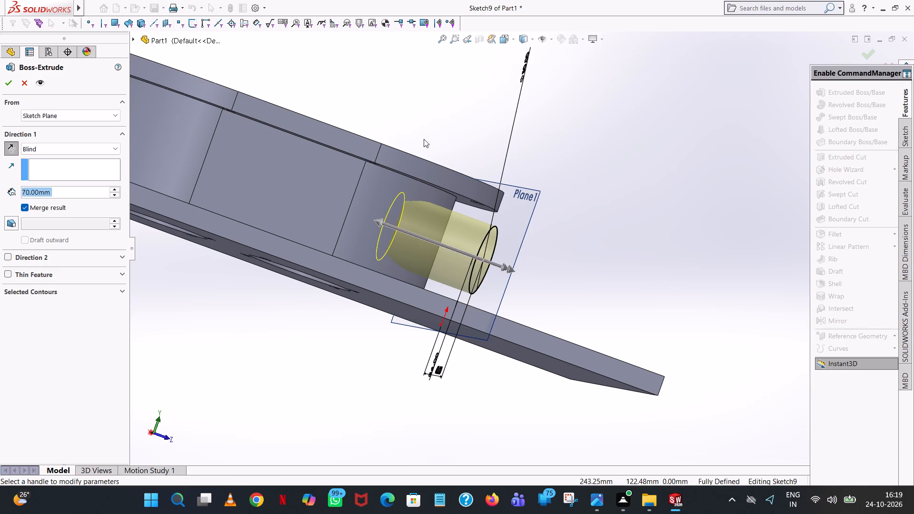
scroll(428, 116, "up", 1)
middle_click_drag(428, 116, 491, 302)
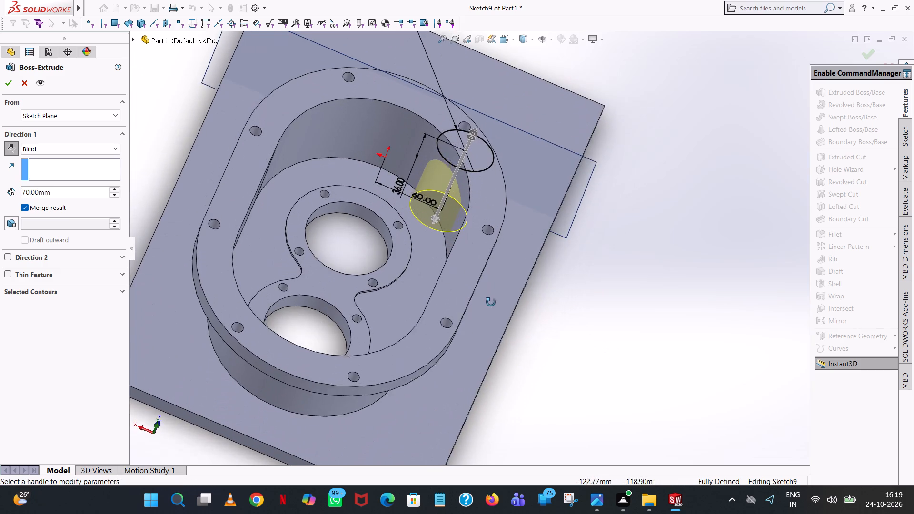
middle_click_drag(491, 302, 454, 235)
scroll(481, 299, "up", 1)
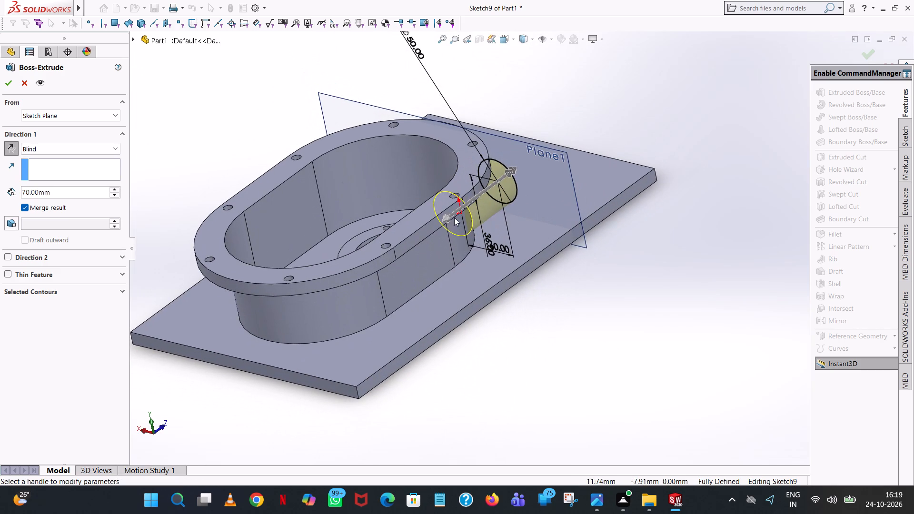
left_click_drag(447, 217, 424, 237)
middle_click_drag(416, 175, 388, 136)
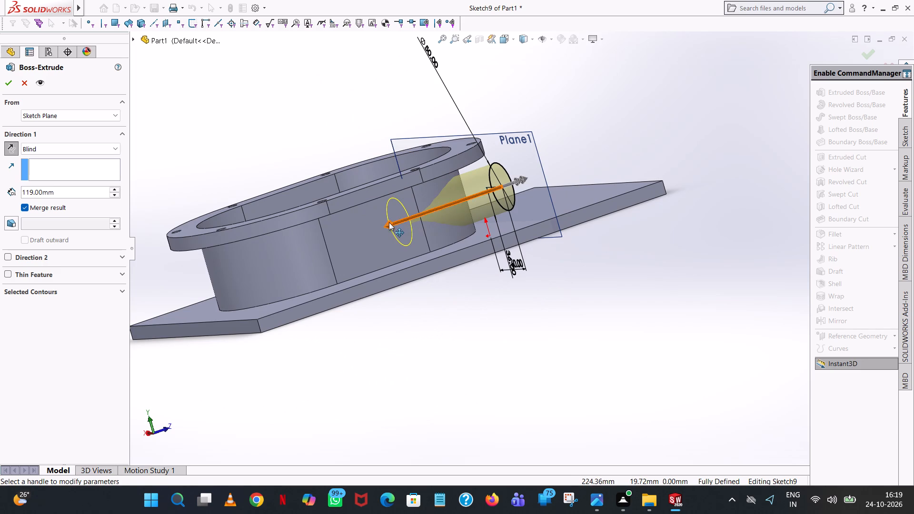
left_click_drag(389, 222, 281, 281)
Examine the boss preview's reach relative to the oval wall, flange and bearing openings from several angles.
middle_click_drag(460, 206, 493, 240)
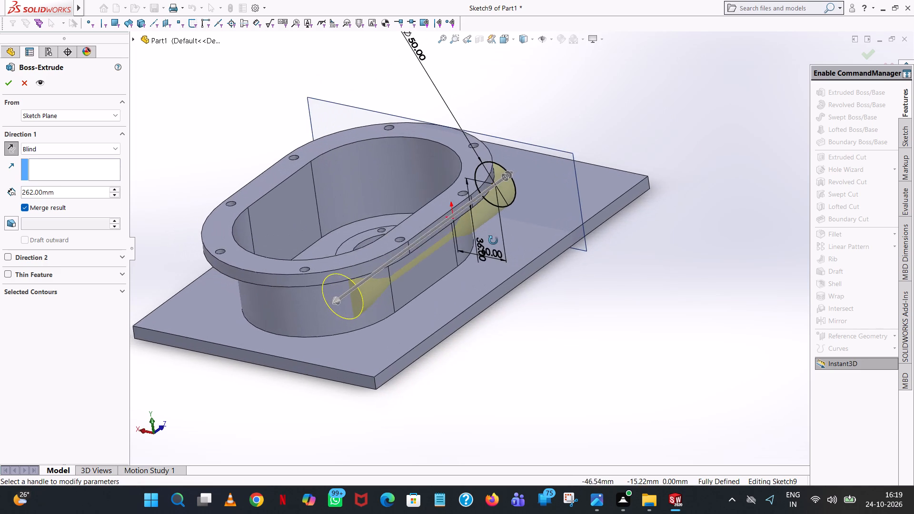
middle_click_drag(493, 240, 491, 233)
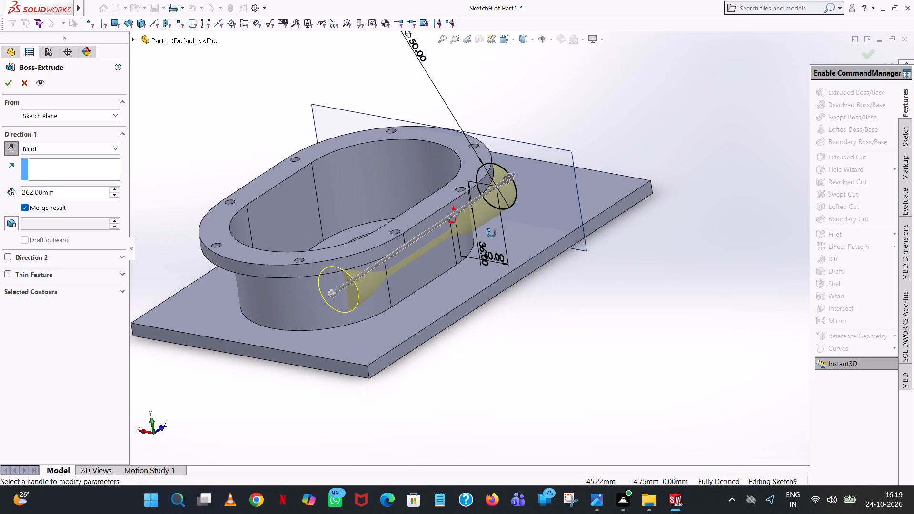
middle_click_drag(491, 233, 501, 199)
scroll(495, 223, "up", 1)
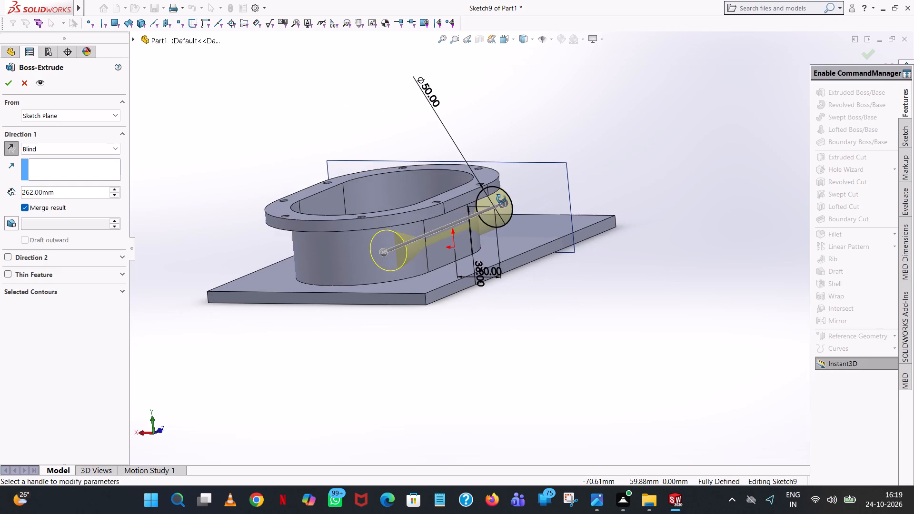
middle_click_drag(501, 199, 507, 172)
scroll(464, 198, "down", 9)
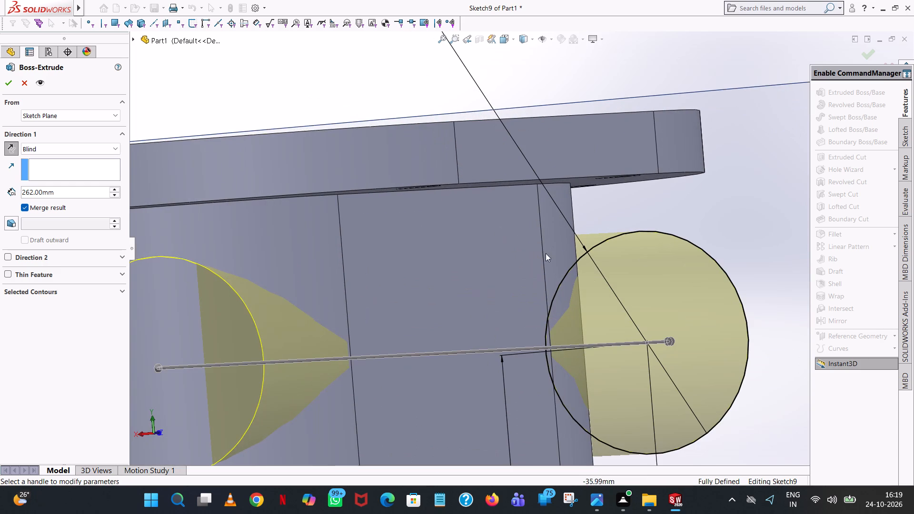
scroll(553, 278, "up", 1)
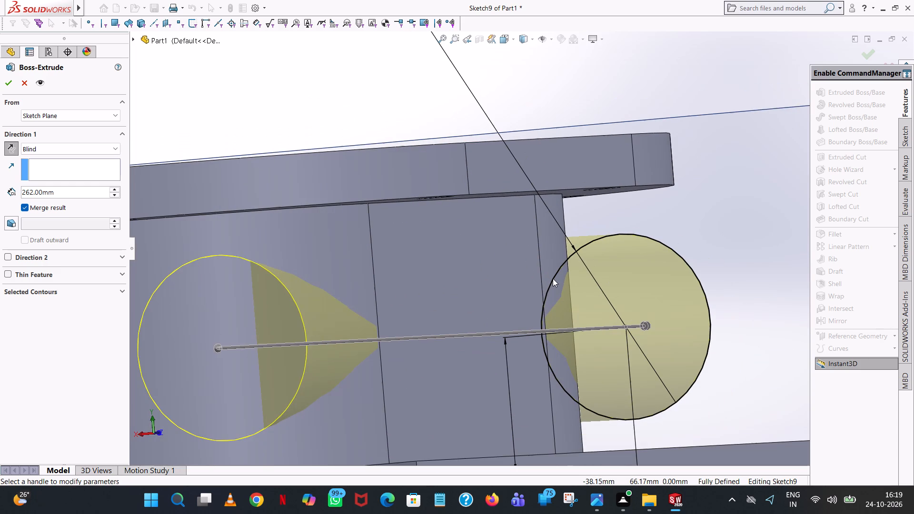
scroll(553, 278, "up", 1)
middle_click_drag(553, 278, 526, 282)
scroll(541, 281, "up", 1)
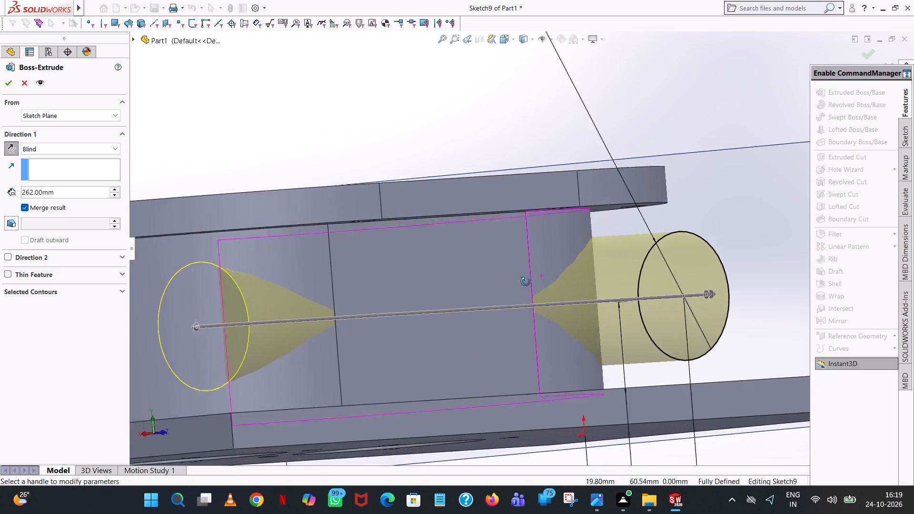
middle_click_drag(526, 282, 538, 430)
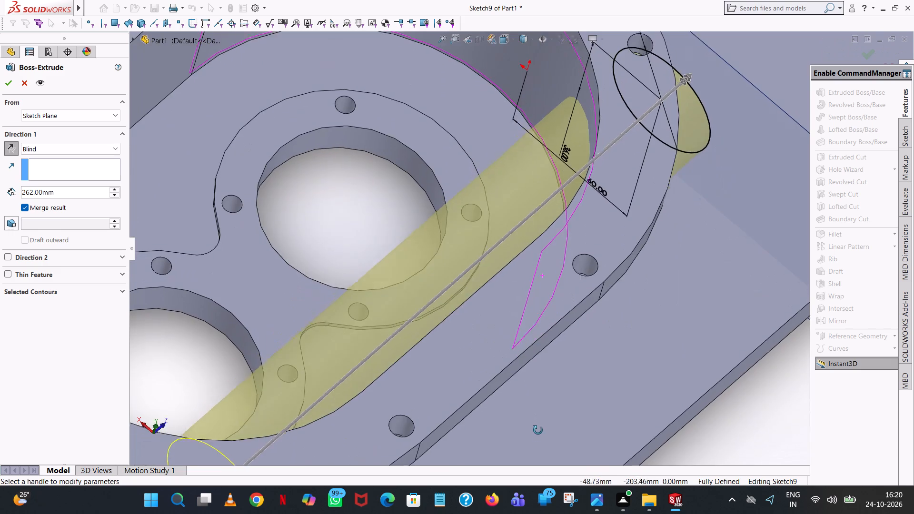
middle_click_drag(538, 430, 543, 482)
scroll(571, 435, "up", 5)
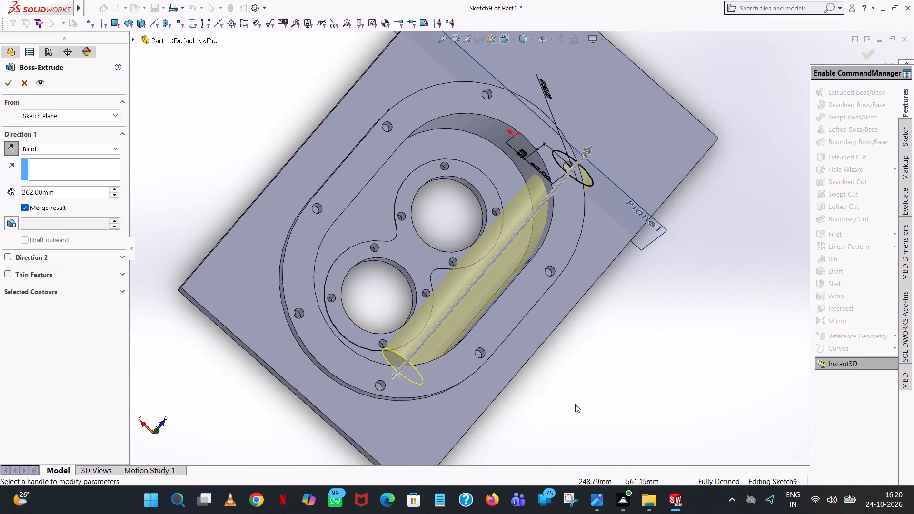
scroll(570, 387, "up", 3)
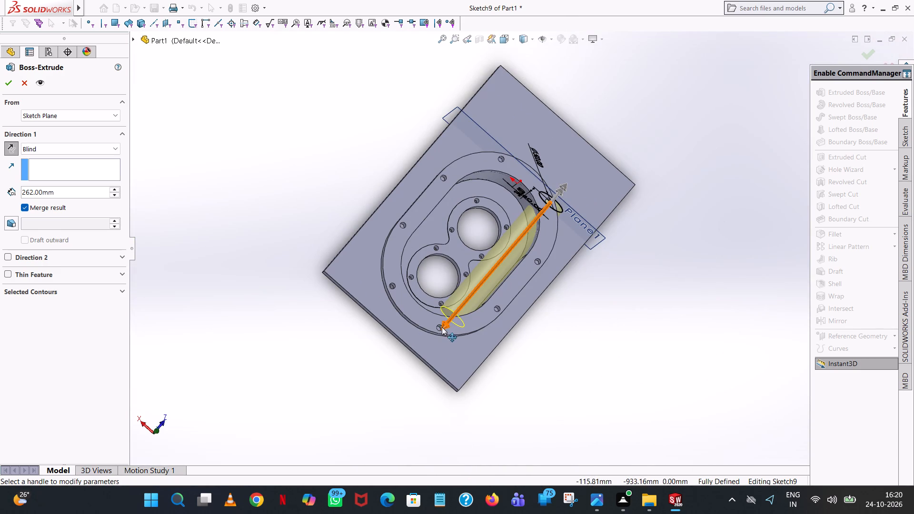
Extrude the circular boss to a blind depth of 321 mm, just past the oval wall's far end, with merged result.
left_click_drag(442, 327, 425, 372)
middle_click_drag(527, 339, 473, 174)
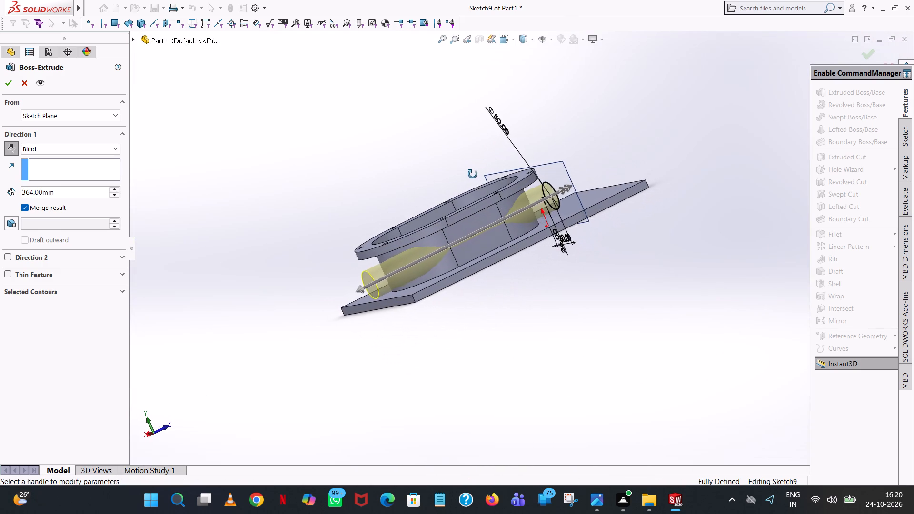
middle_click_drag(473, 174, 448, 181)
scroll(448, 181, "up", 1)
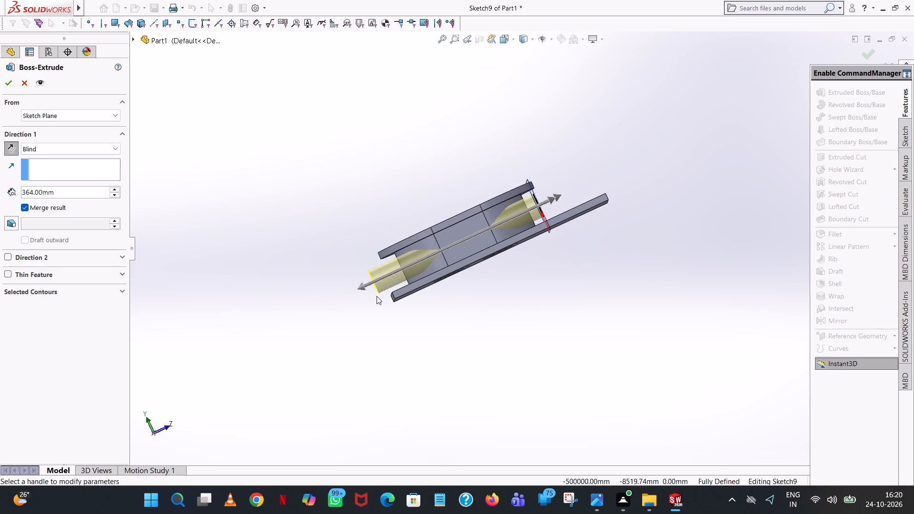
left_click_drag(360, 286, 390, 262)
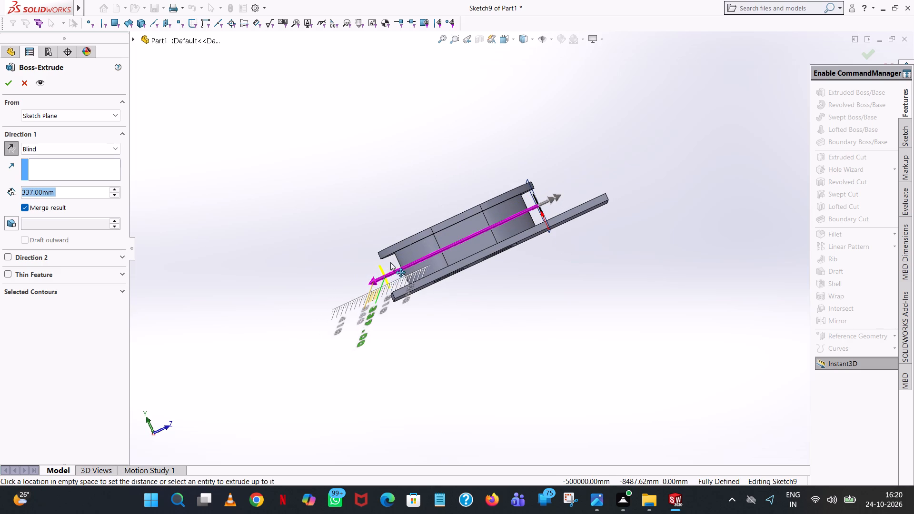
left_click_drag(390, 262, 396, 257)
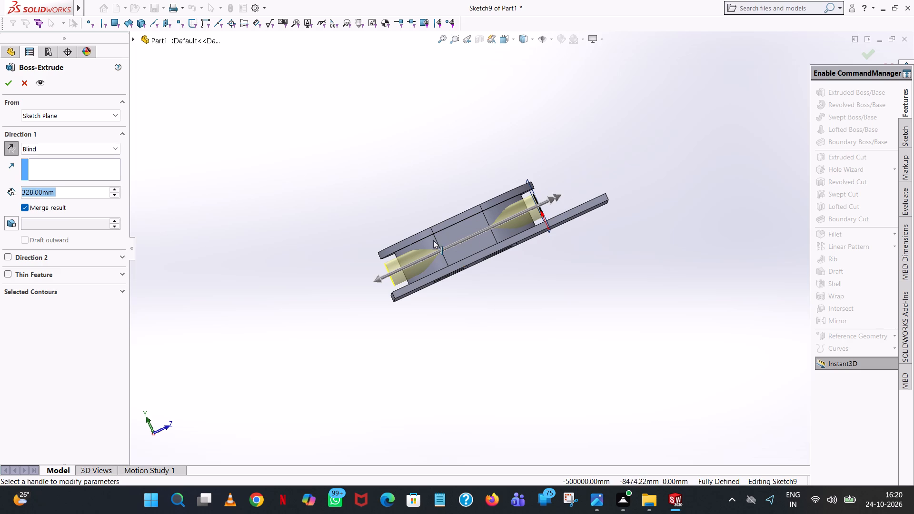
left_click_drag(376, 276, 387, 262)
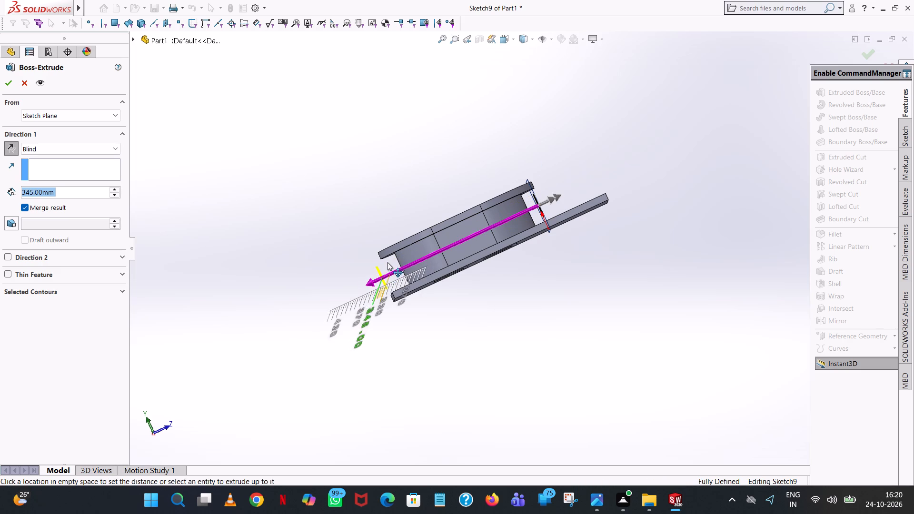
left_click_drag(387, 262, 403, 243)
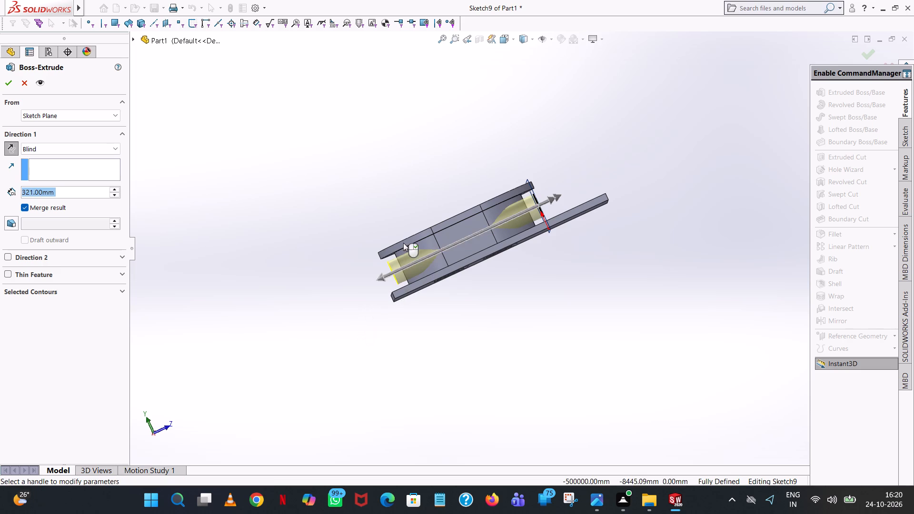
left_click(5, 88)
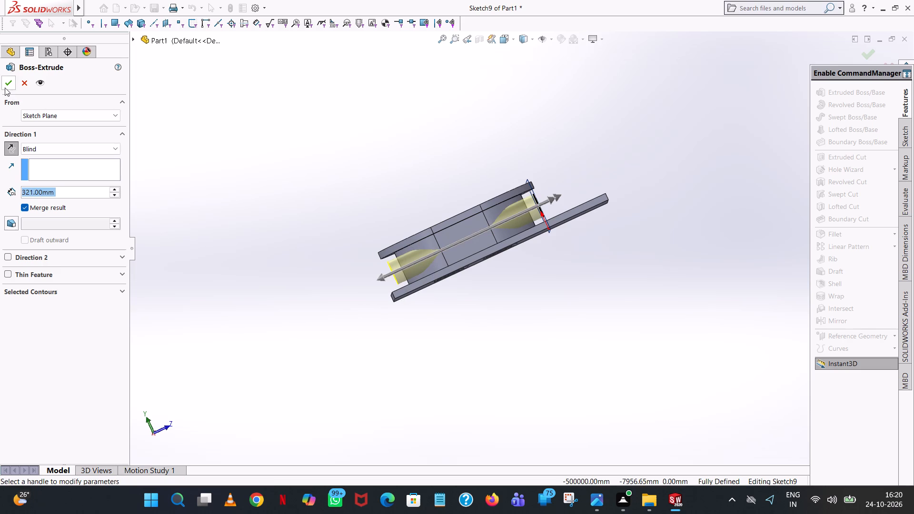
left_click(337, 144)
Start an extruded cut on the flange's top face and sketch an 84 mm radius circle centred on the inner arc nearest the offset plane.
middle_click_drag(348, 153, 367, 197)
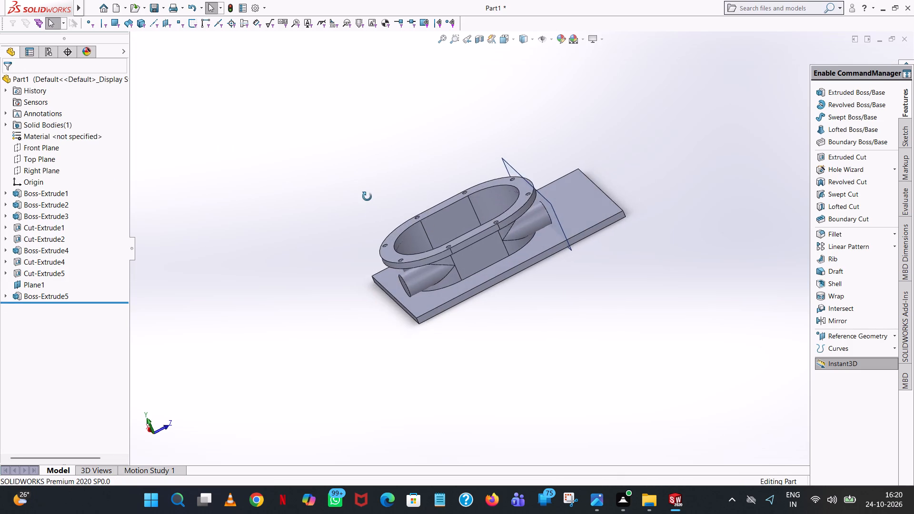
middle_click_drag(367, 197, 283, 230)
scroll(373, 222, "up", 1)
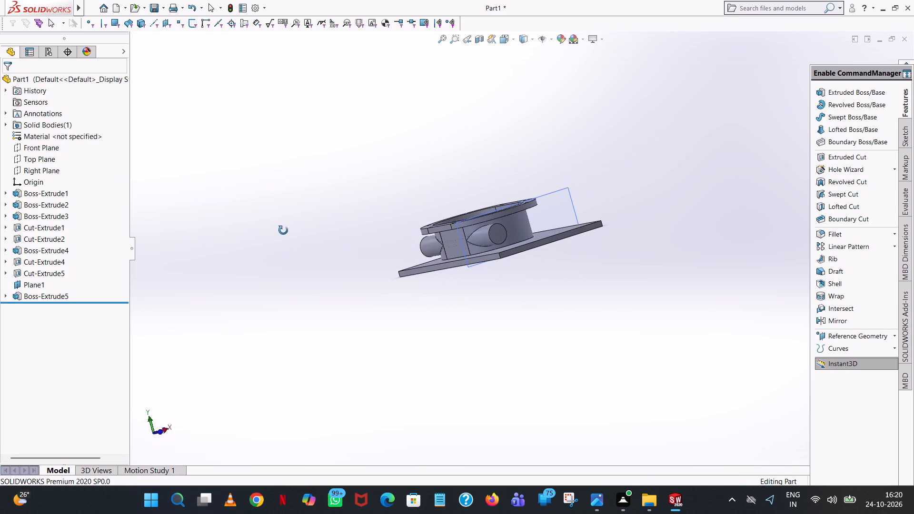
middle_click_drag(283, 230, 401, 219)
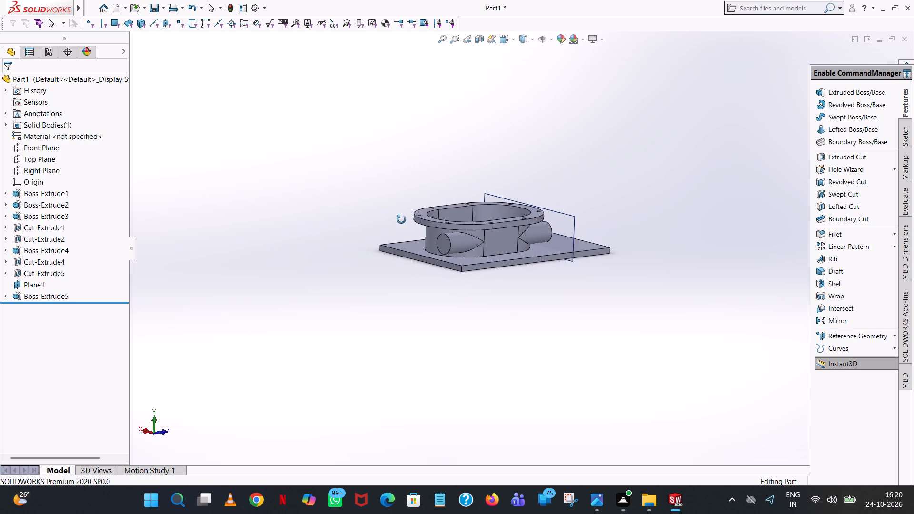
middle_click_drag(401, 219, 435, 274)
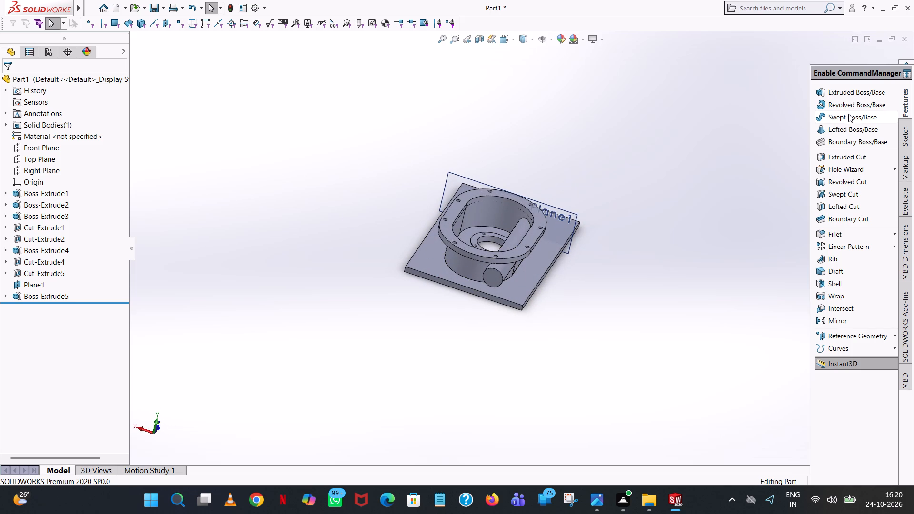
left_click(850, 161)
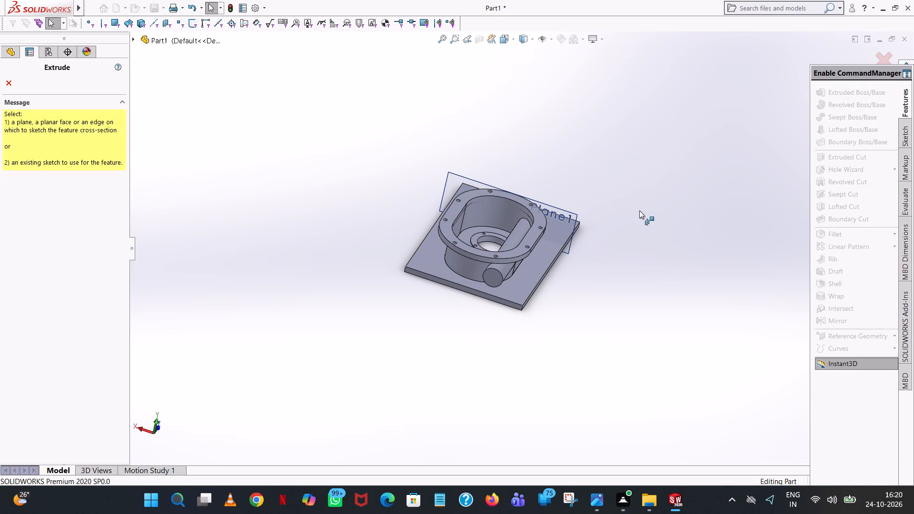
left_click(536, 233)
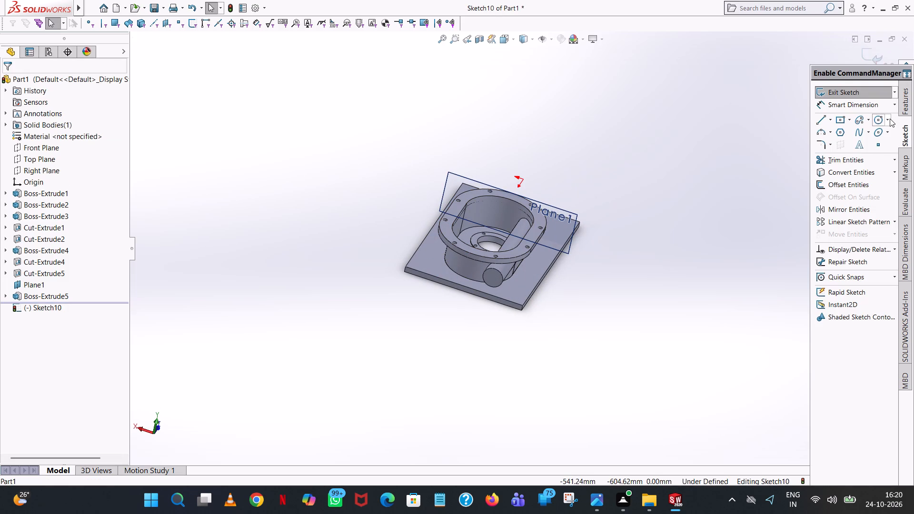
left_click(881, 119)
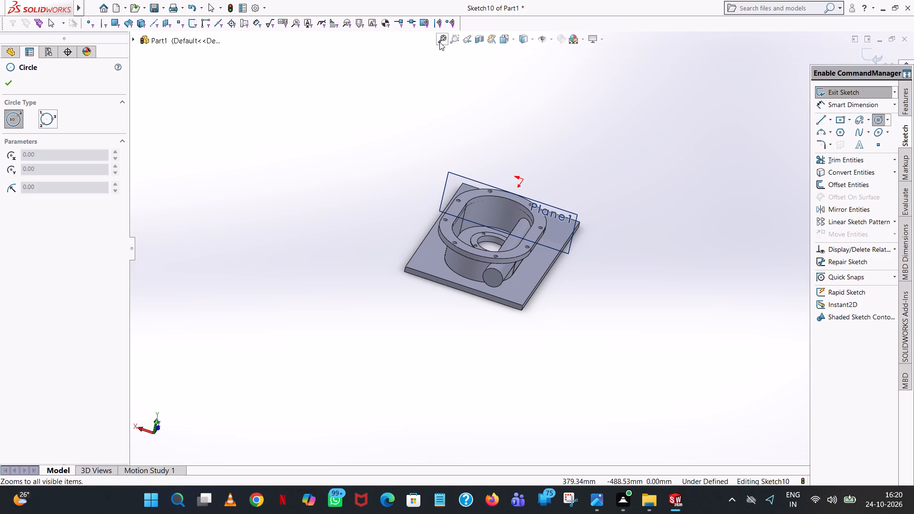
left_click(512, 41)
left_click(561, 92)
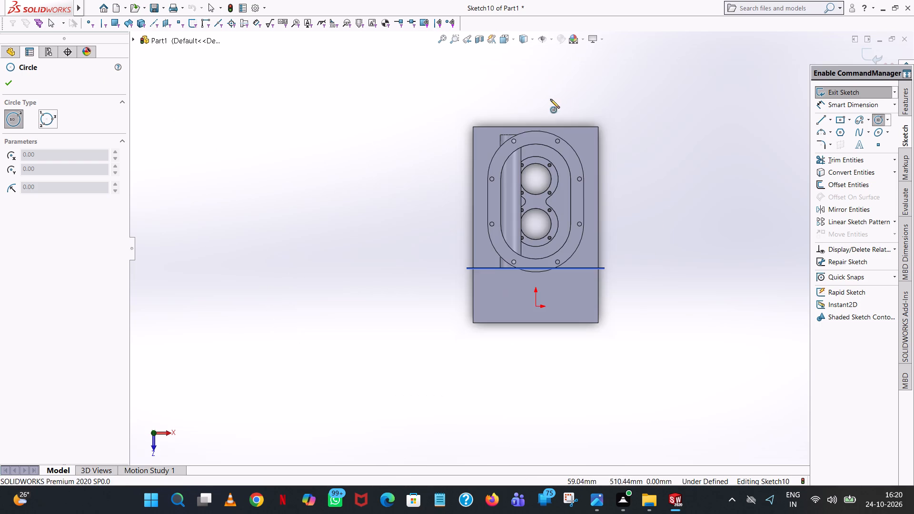
left_click(534, 223)
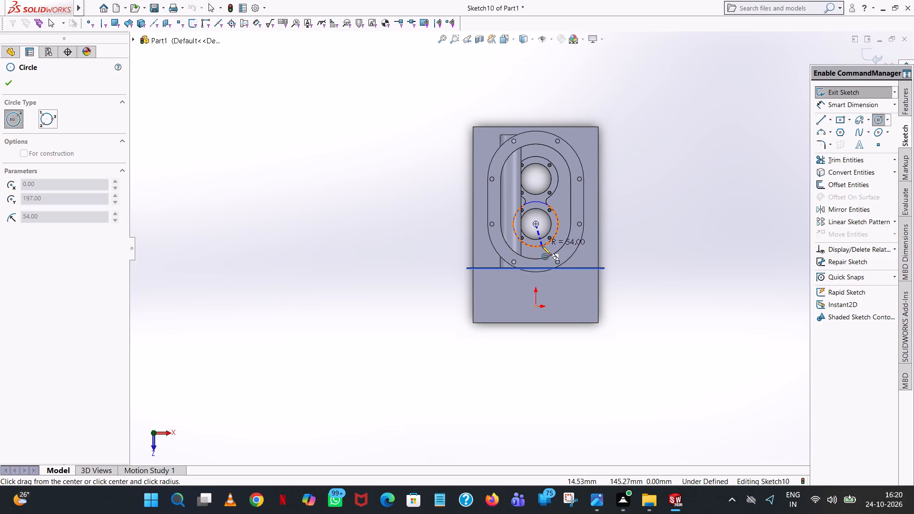
scroll(550, 241, "down", 8)
scroll(550, 241, "up", 1)
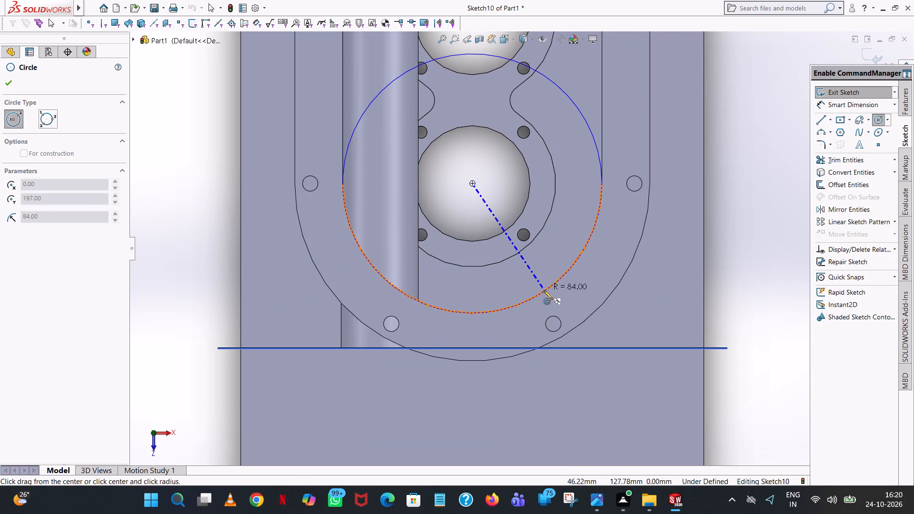
left_click(544, 290)
right_click(544, 290)
left_click(578, 298)
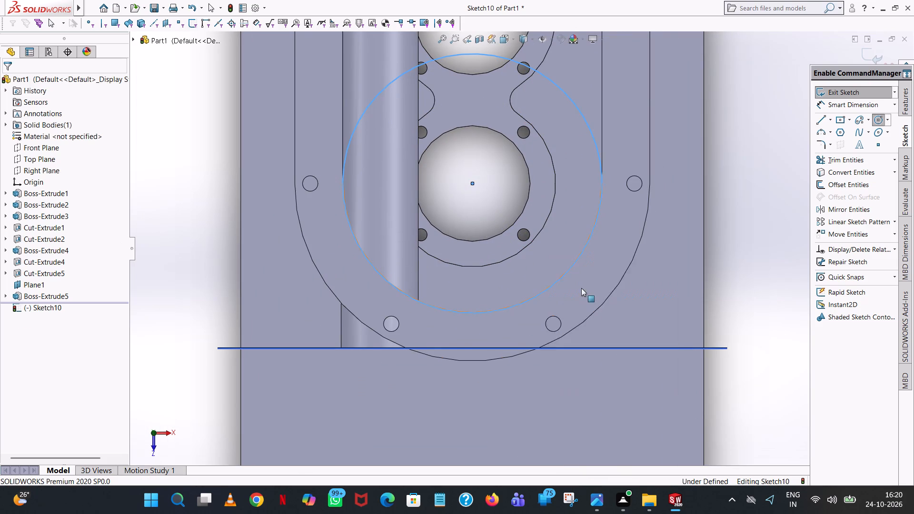
middle_click_drag(633, 252, 625, 237)
scroll(622, 231, "up", 4)
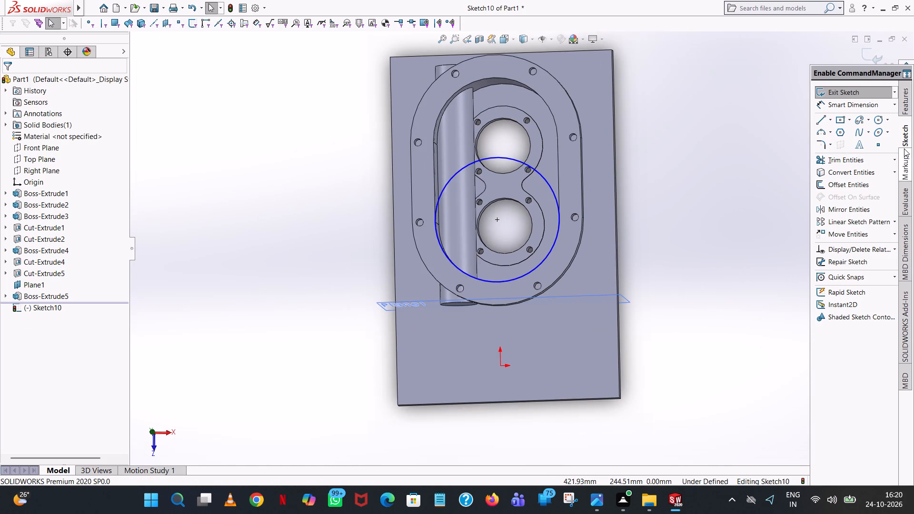
Sketch a second circle centred on the oval opening's far inner arc, with its radius matching that arc.
left_click(880, 120)
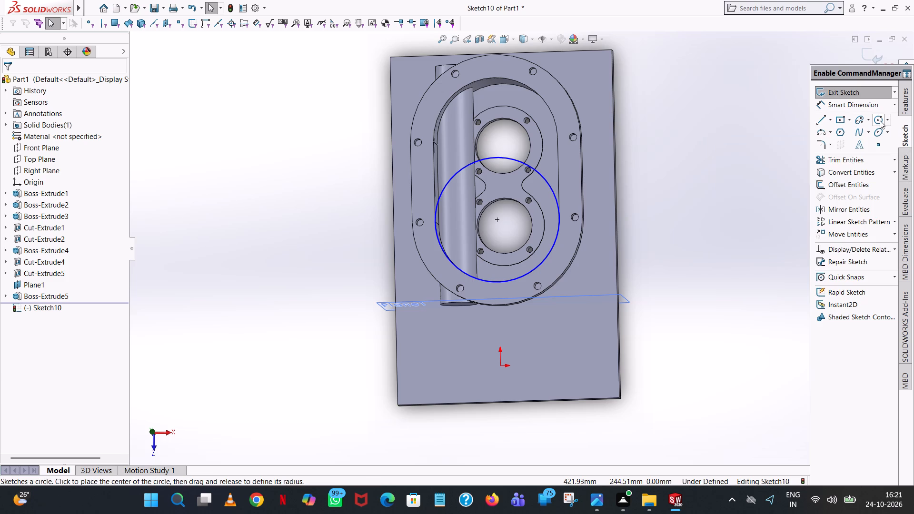
left_click(496, 140)
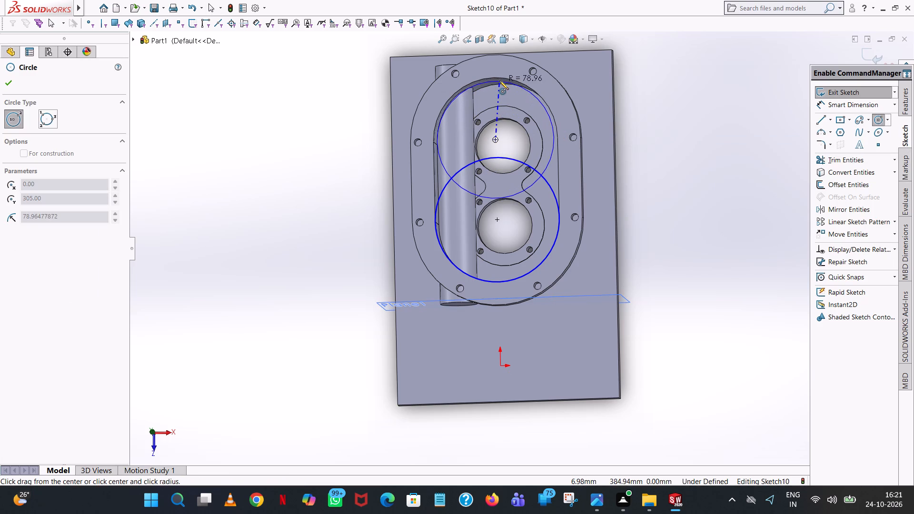
left_click(499, 79)
right_click(499, 79)
left_click(524, 85)
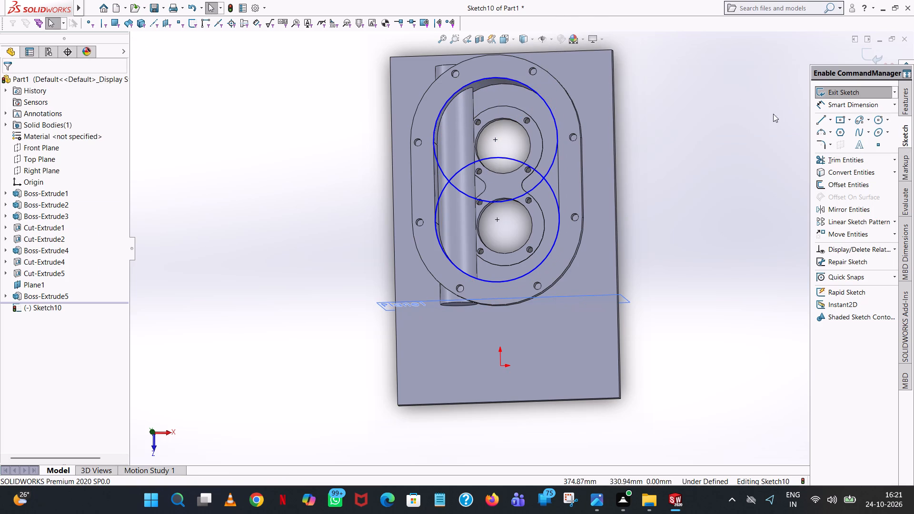
Join the two circles on both sides with vertical tangent lines 108 mm long.
left_click(818, 119)
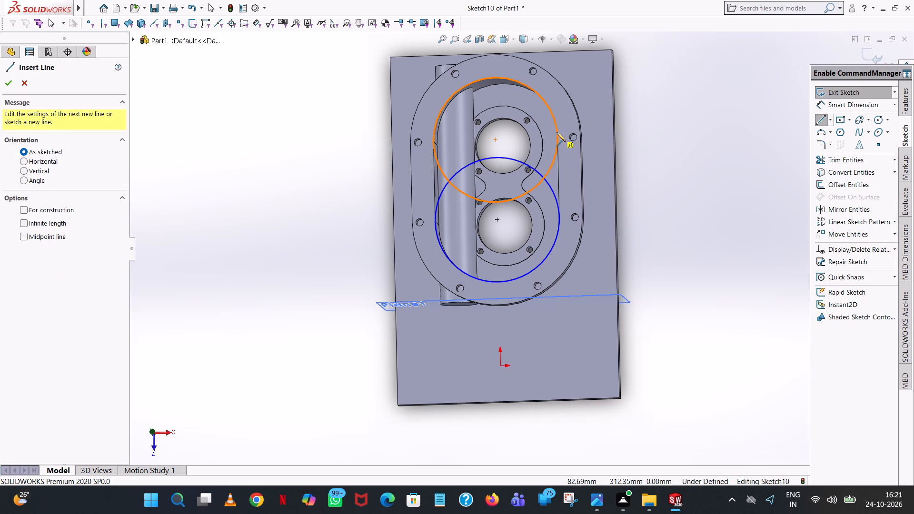
left_click(558, 137)
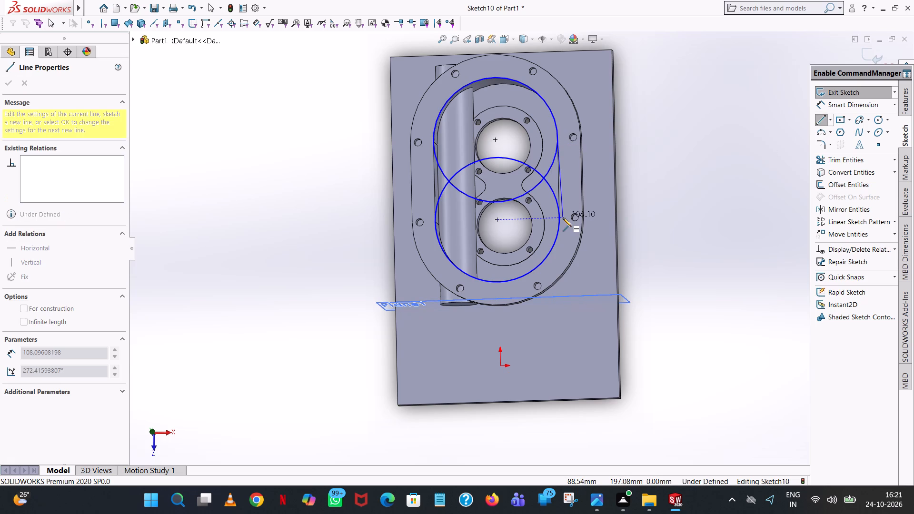
left_click(559, 217)
right_click(559, 217)
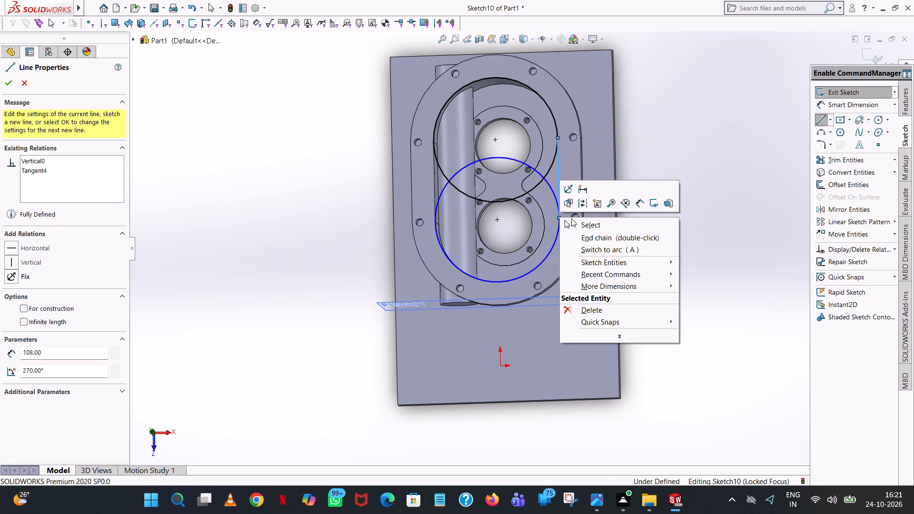
left_click(581, 228)
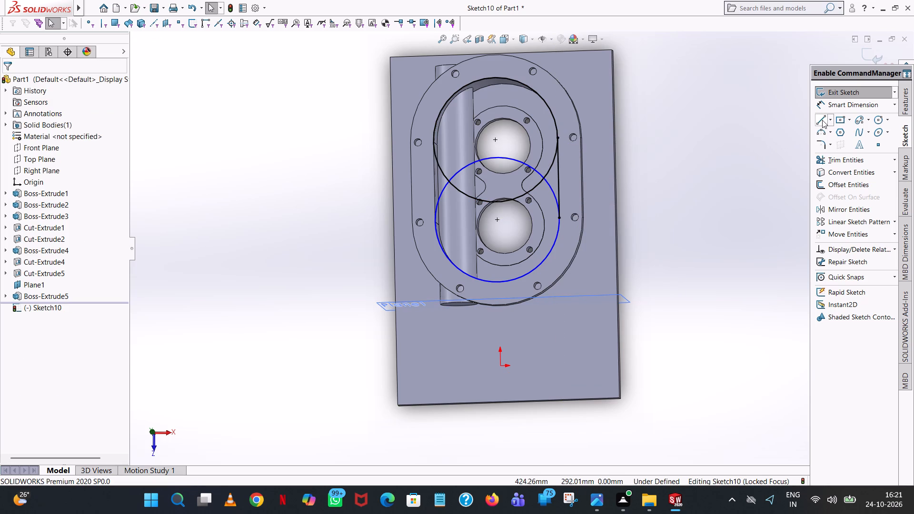
left_click(822, 119)
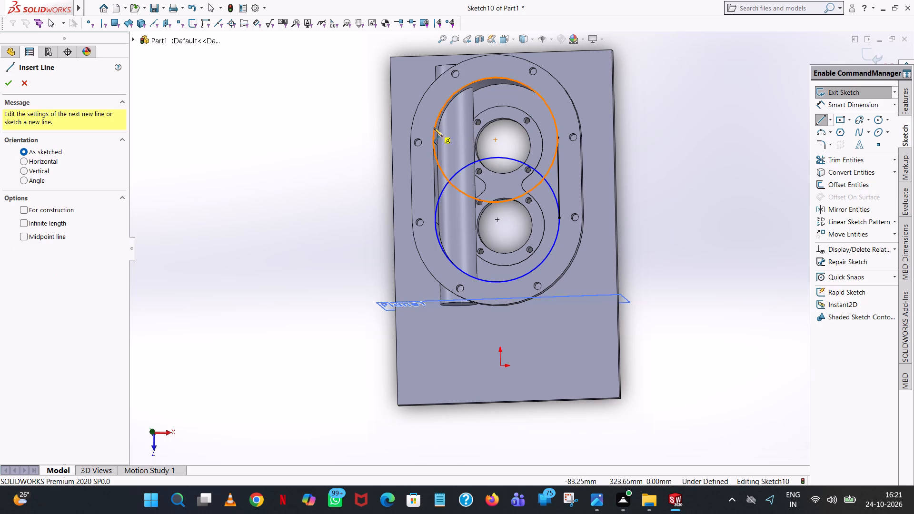
left_click(433, 142)
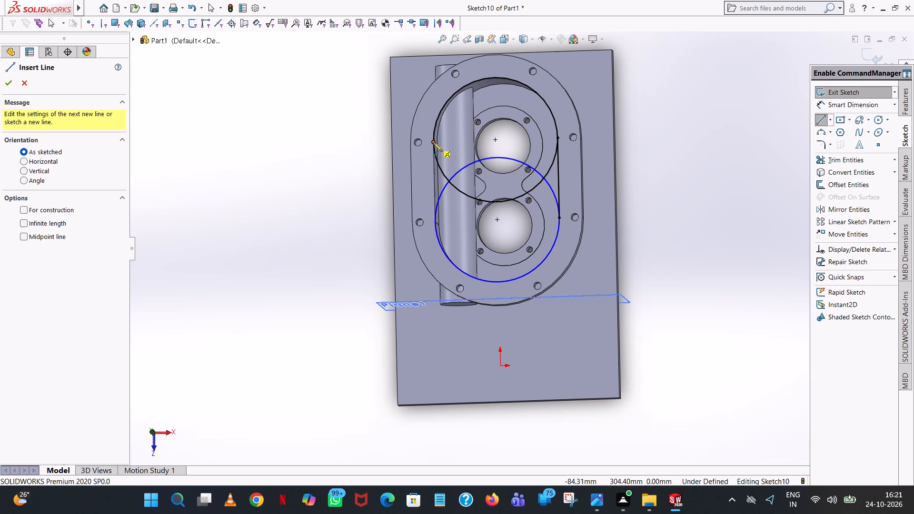
left_click(435, 221)
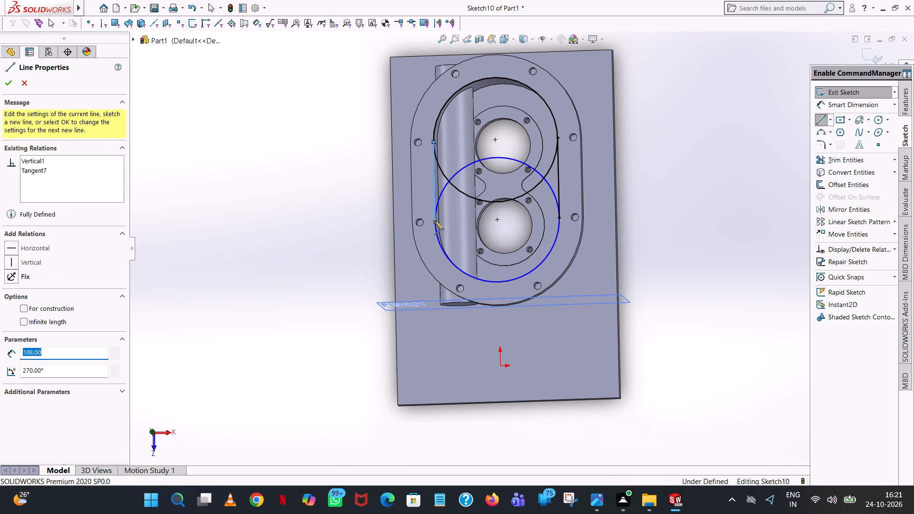
right_click(435, 221)
left_click(467, 227)
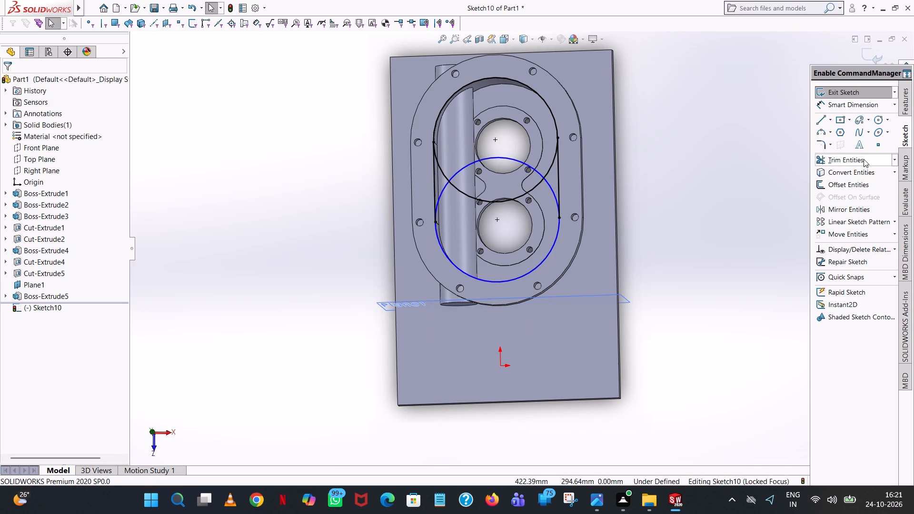
Trim the overlapping inner arcs of both circles to leave a single closed oval profile.
left_click(864, 159)
left_click(537, 172)
left_click(537, 188)
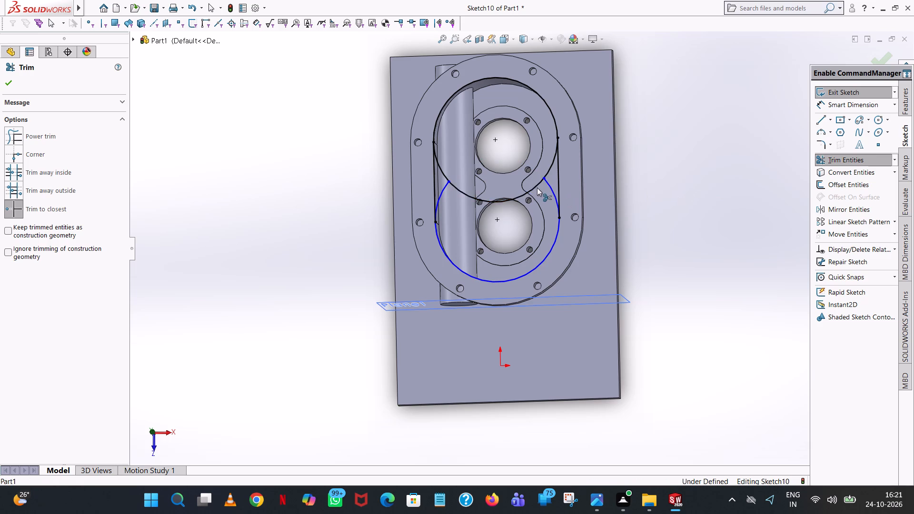
left_click(545, 182)
left_click(546, 171)
left_click(446, 178)
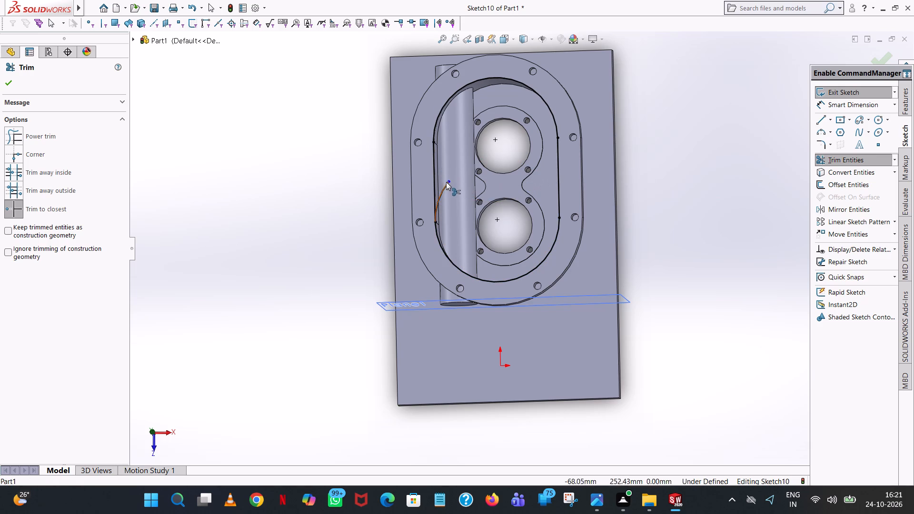
left_click(445, 184)
Extrude-cut the oval profile with the Up To Vertex end condition, referencing the rounded pad edge around the bearing opening farther from Plane1.
left_click(899, 103)
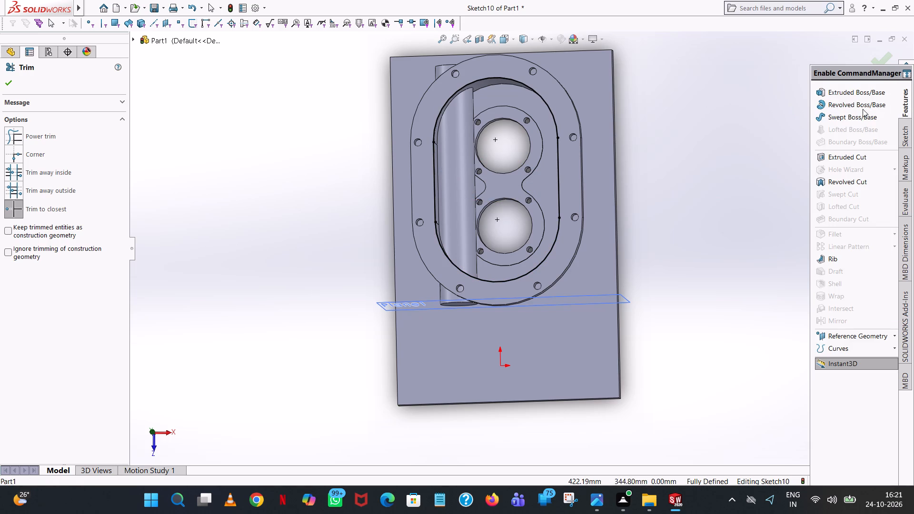
left_click(835, 154)
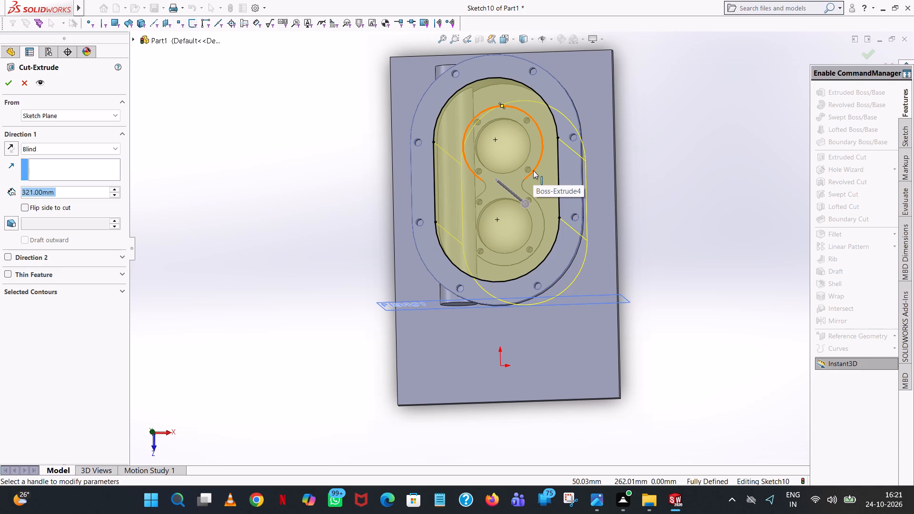
left_click(60, 146)
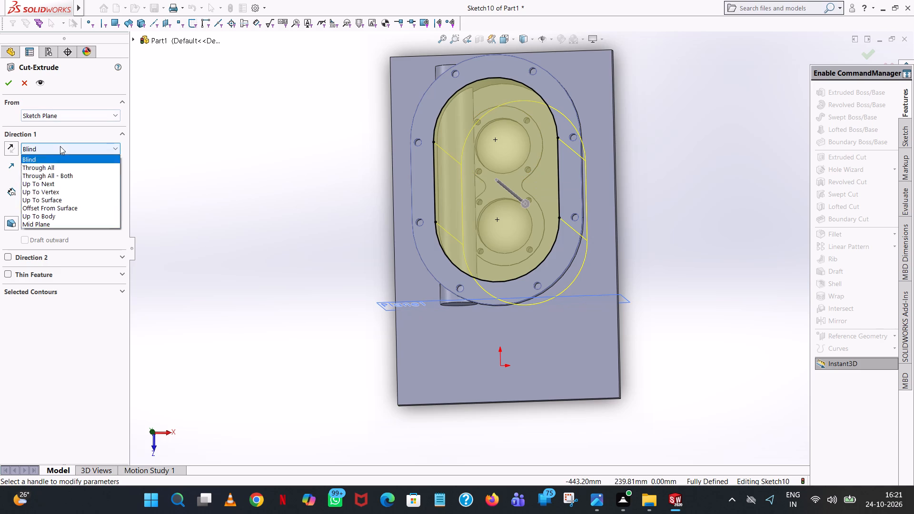
left_click(46, 194)
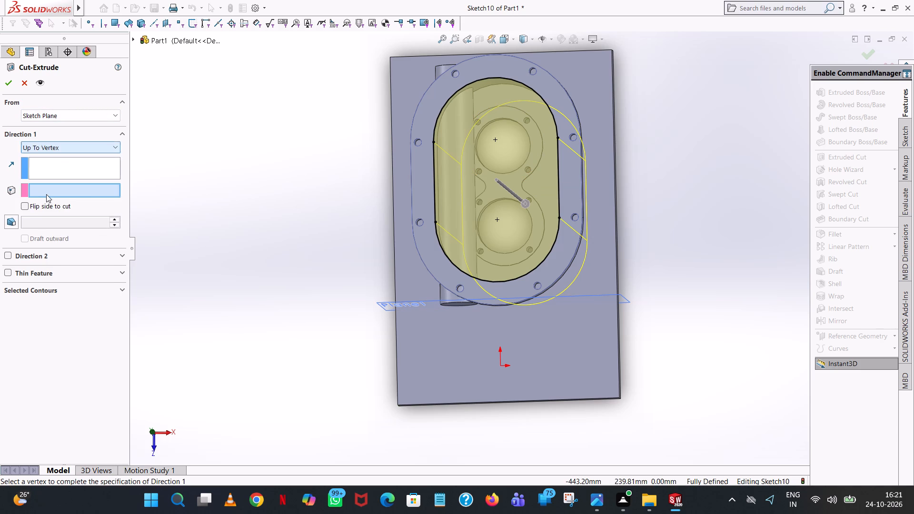
left_click(536, 168)
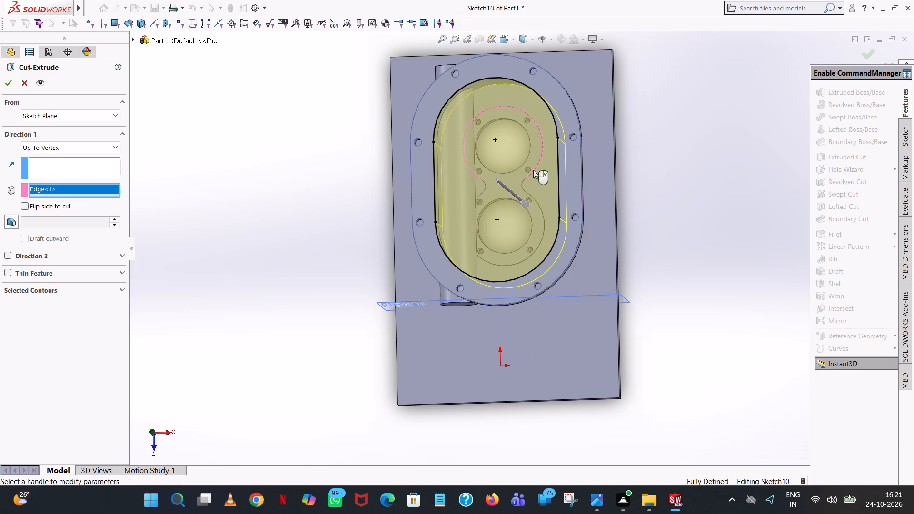
left_click(10, 82)
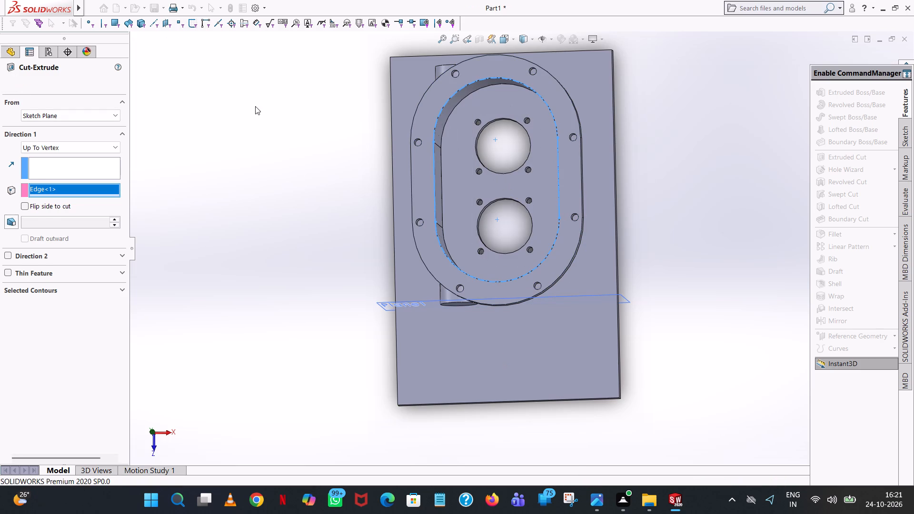
Hide the offset reference plane Plane1.
middle_click_drag(247, 125, 221, 62)
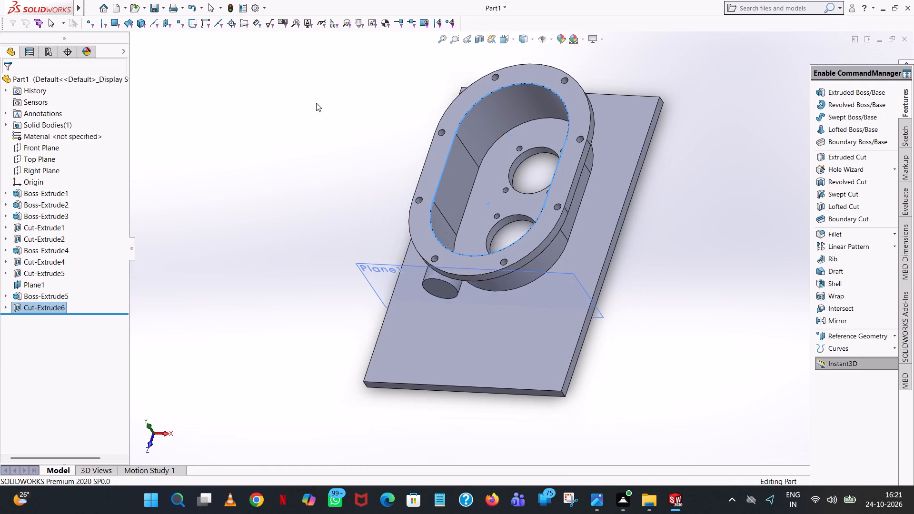
left_click(300, 118)
scroll(296, 119, "up", 1)
middle_click_drag(296, 119, 328, 17)
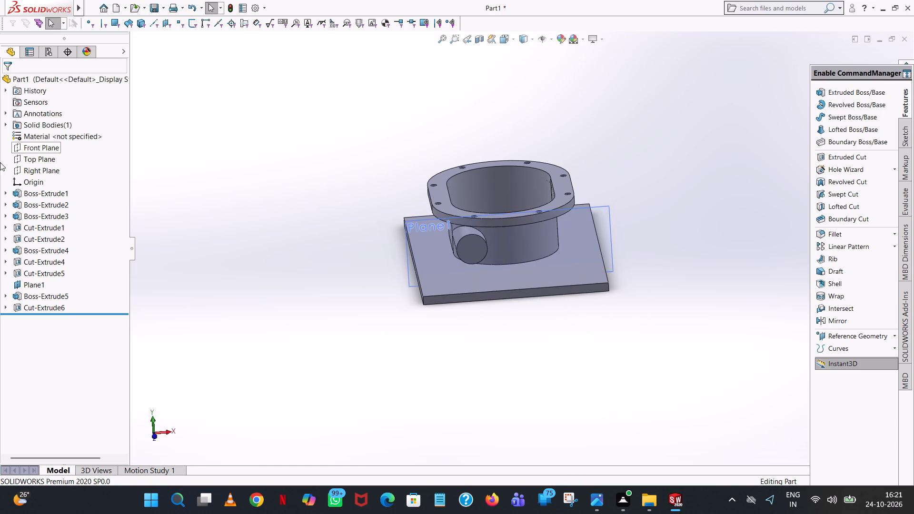
left_click(38, 288)
left_click(60, 276)
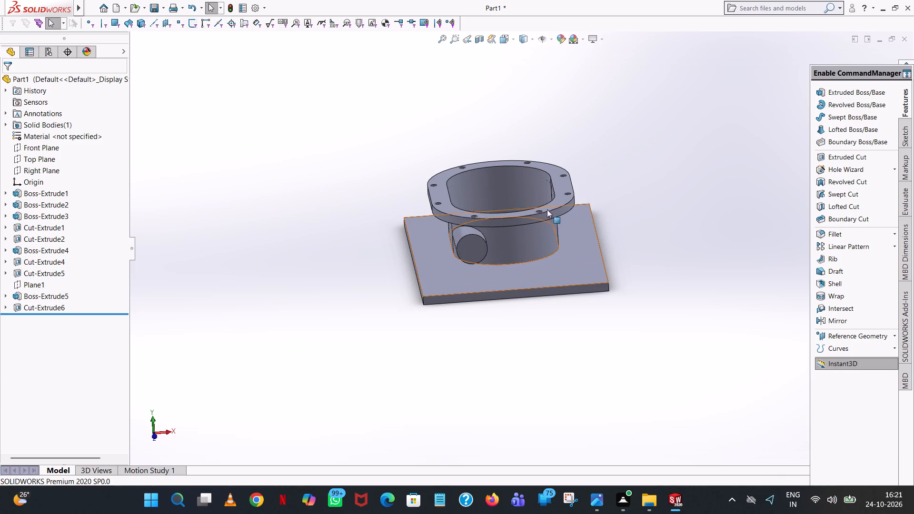
Start an extruded cut on the cylindrical boss's end face and sketch a concentric circle with an 18 mm radius (36/2).
left_click(872, 157)
left_click(469, 240)
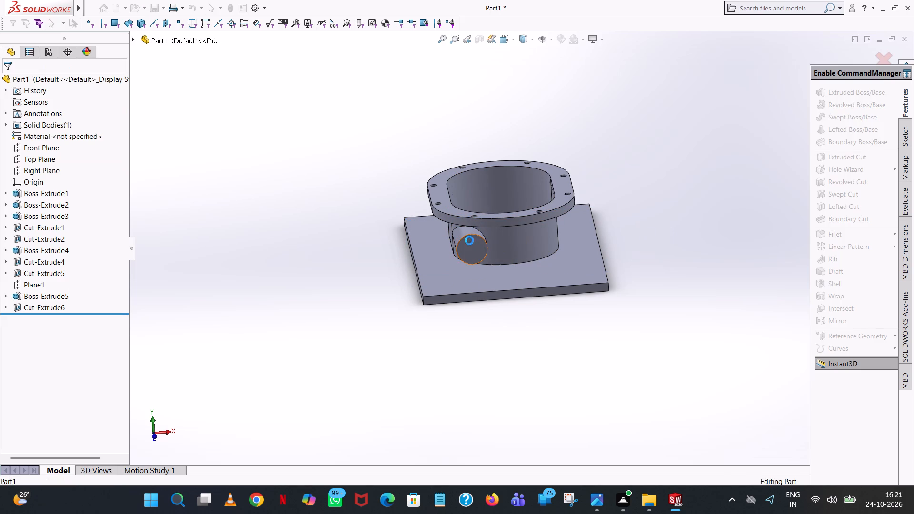
left_click(878, 118)
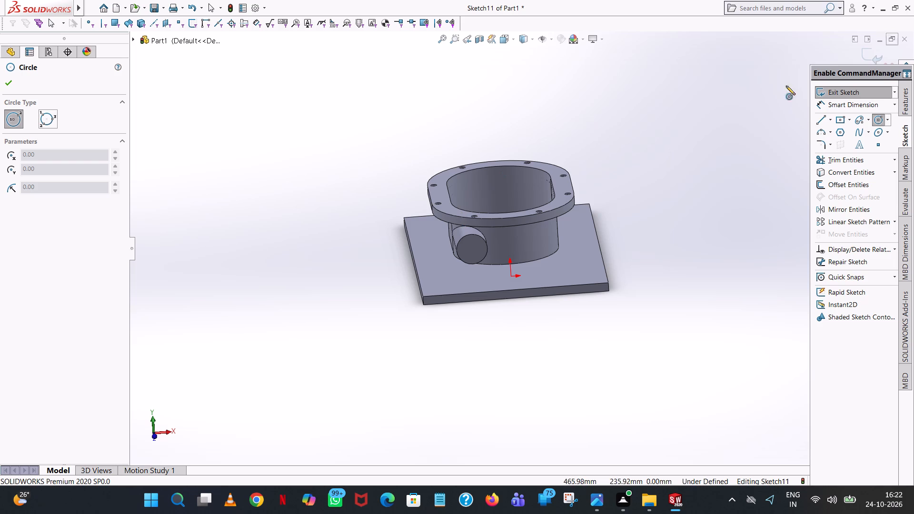
scroll(484, 227, "down", 6)
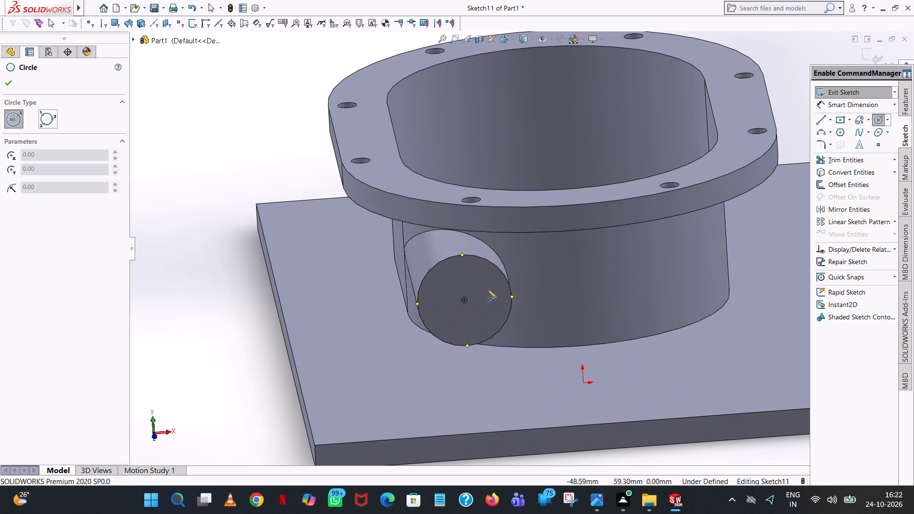
left_click(464, 301)
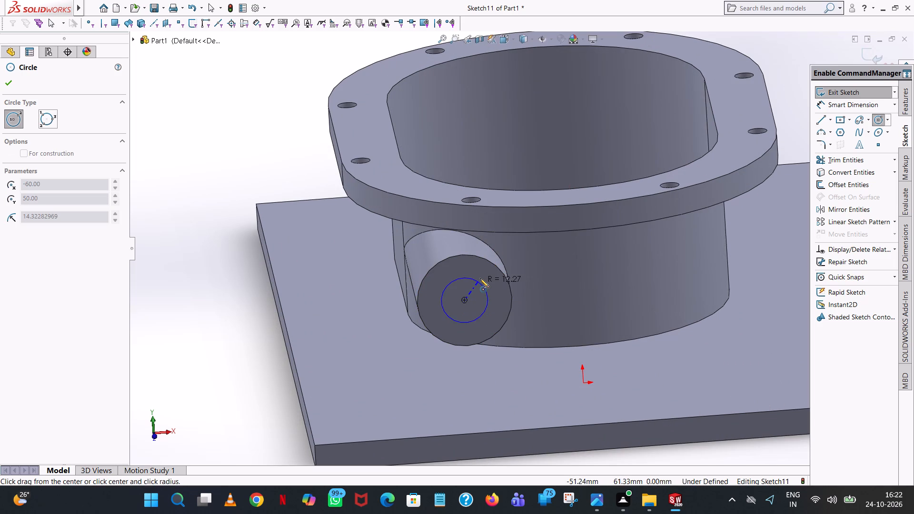
left_click(480, 278)
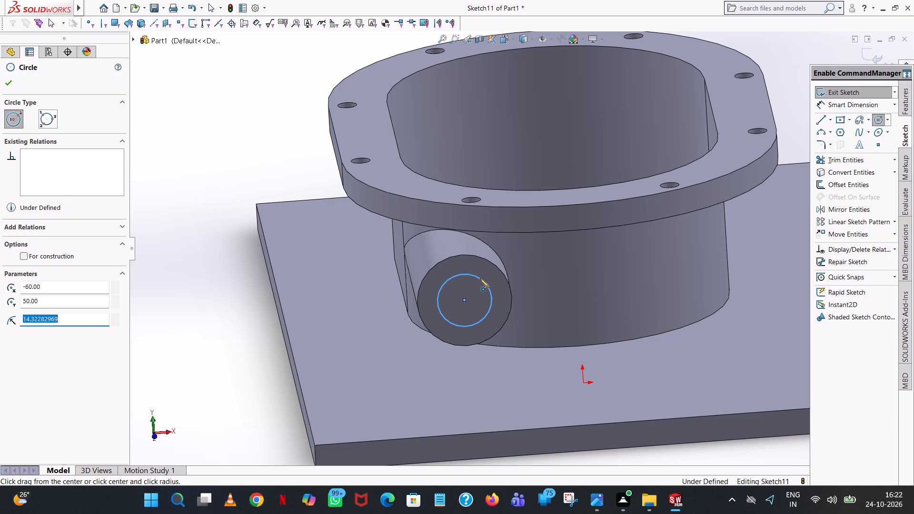
type("36/2")
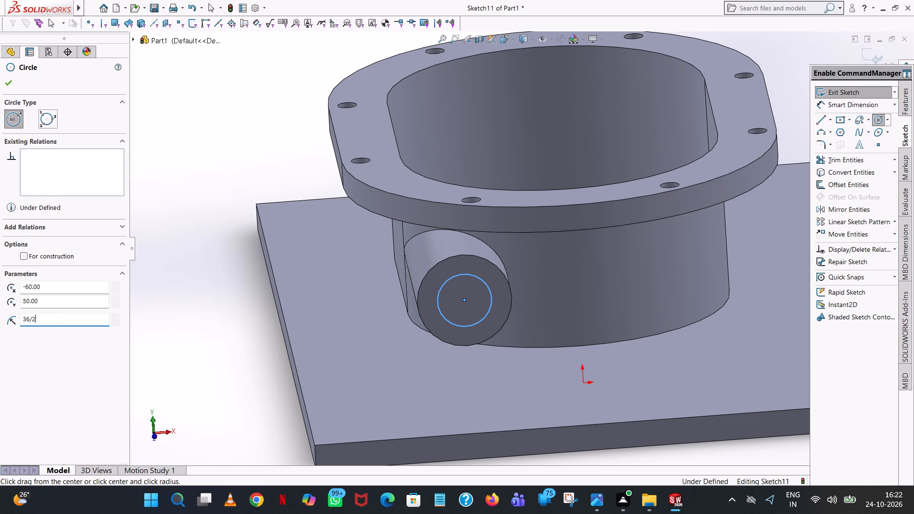
key("Return")
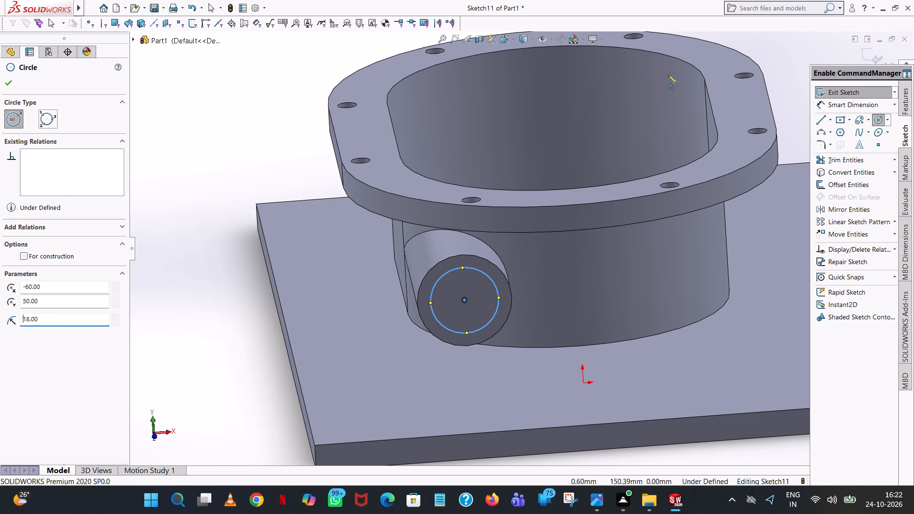
left_click(12, 85)
left_click(172, 71)
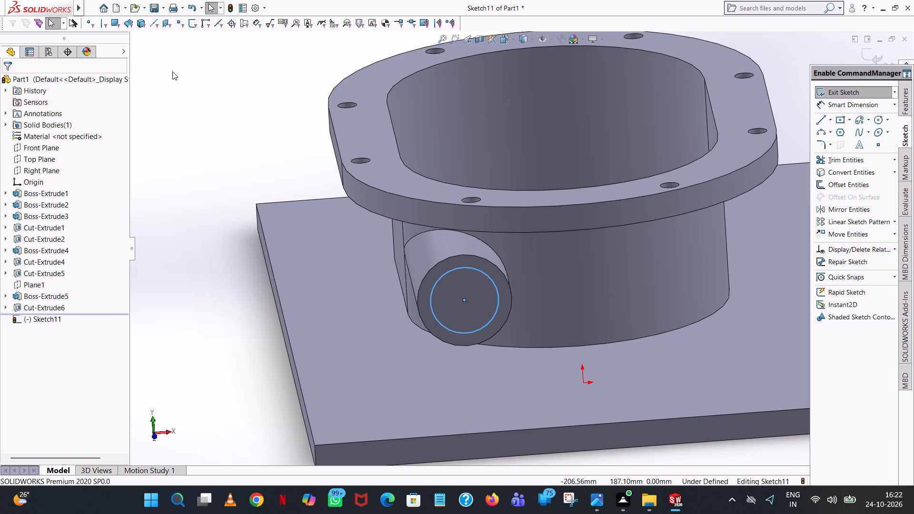
Dimension the circle on the boss's end face with a 36 mm diameter.
left_click(844, 102)
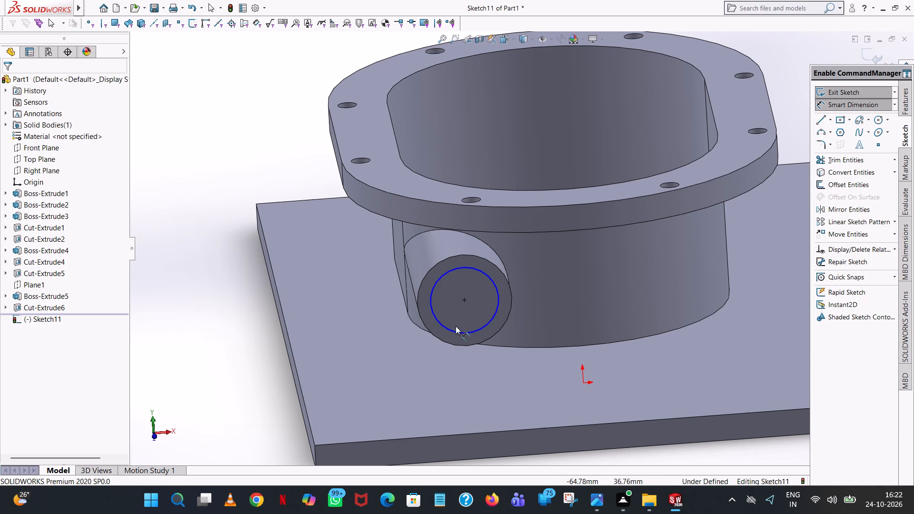
left_click(447, 331)
left_click(226, 367)
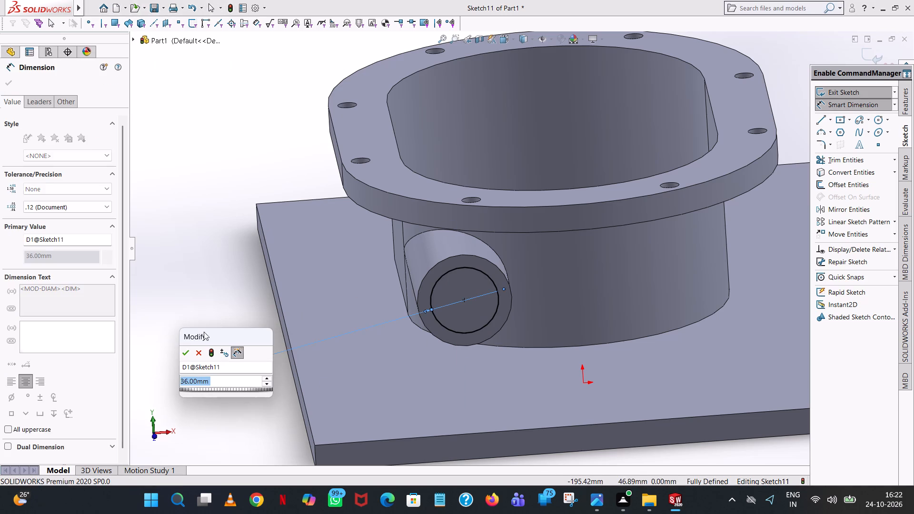
left_click(181, 354)
left_click(221, 145)
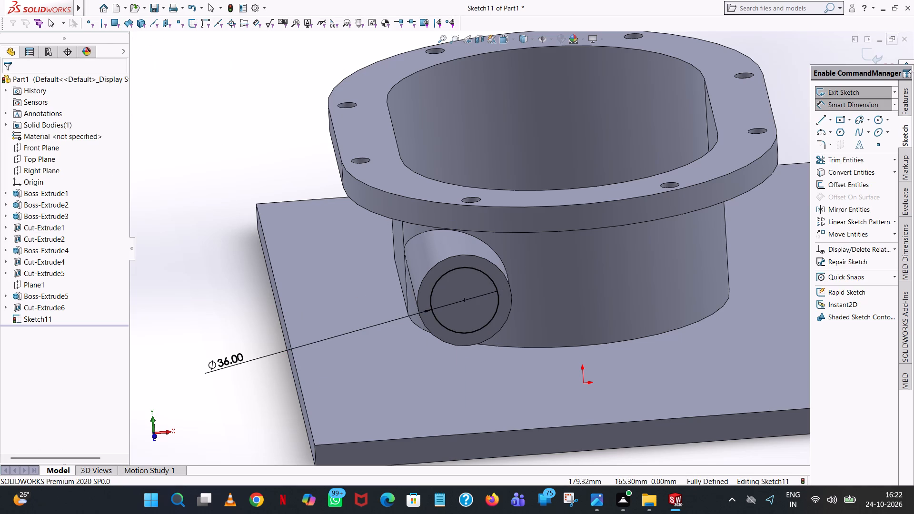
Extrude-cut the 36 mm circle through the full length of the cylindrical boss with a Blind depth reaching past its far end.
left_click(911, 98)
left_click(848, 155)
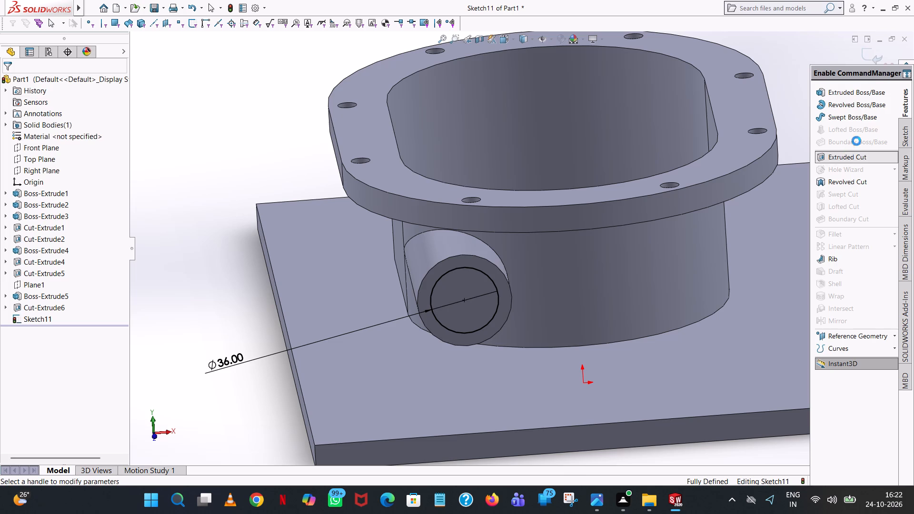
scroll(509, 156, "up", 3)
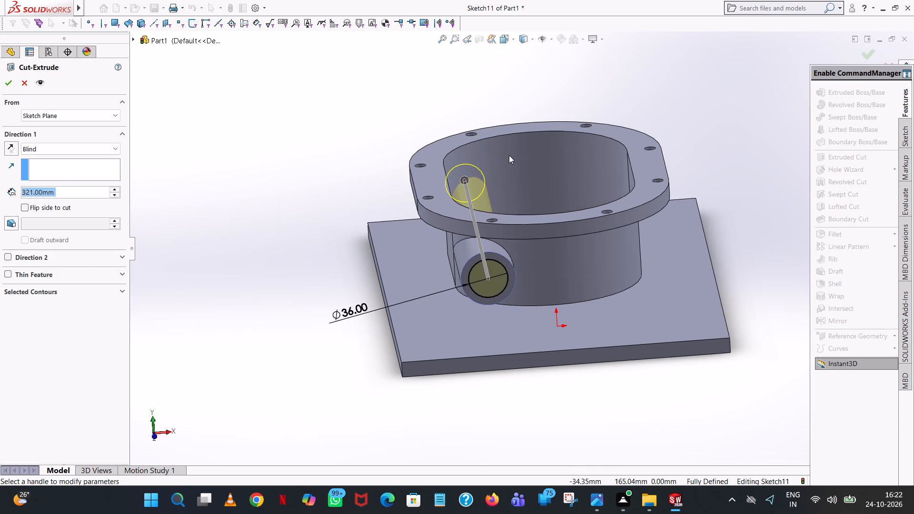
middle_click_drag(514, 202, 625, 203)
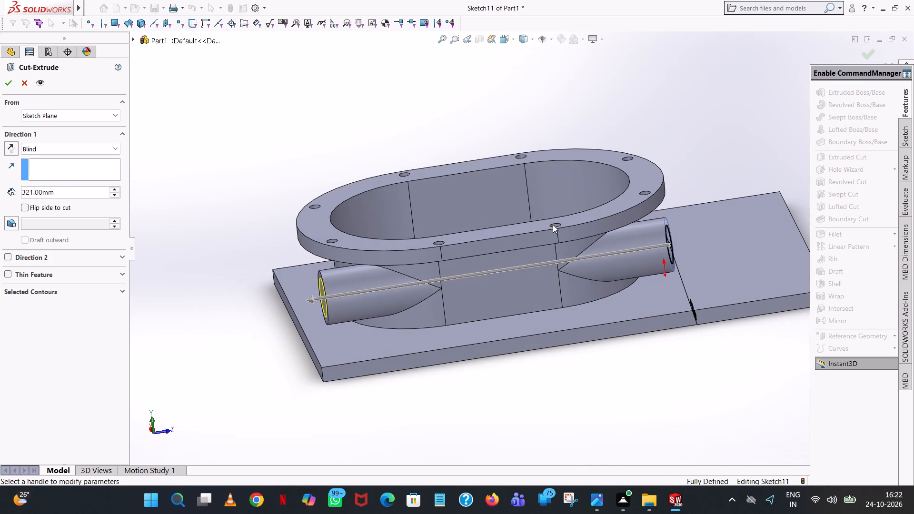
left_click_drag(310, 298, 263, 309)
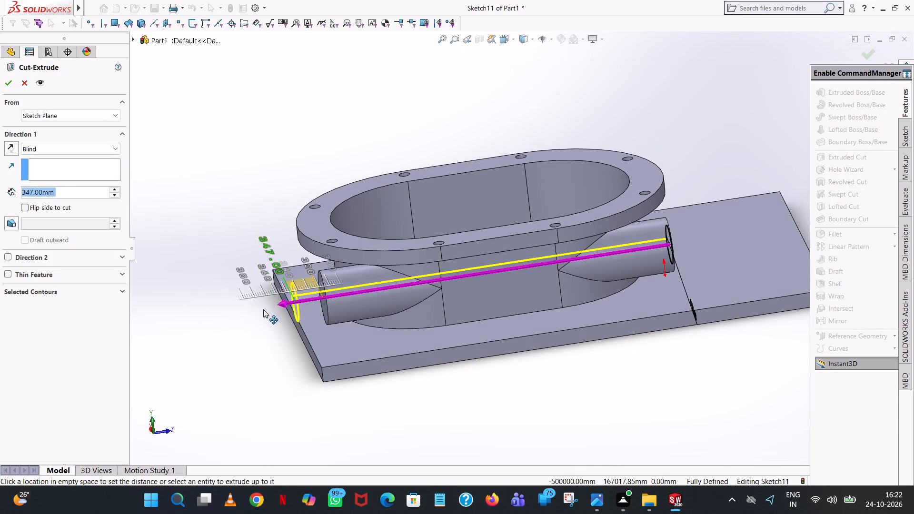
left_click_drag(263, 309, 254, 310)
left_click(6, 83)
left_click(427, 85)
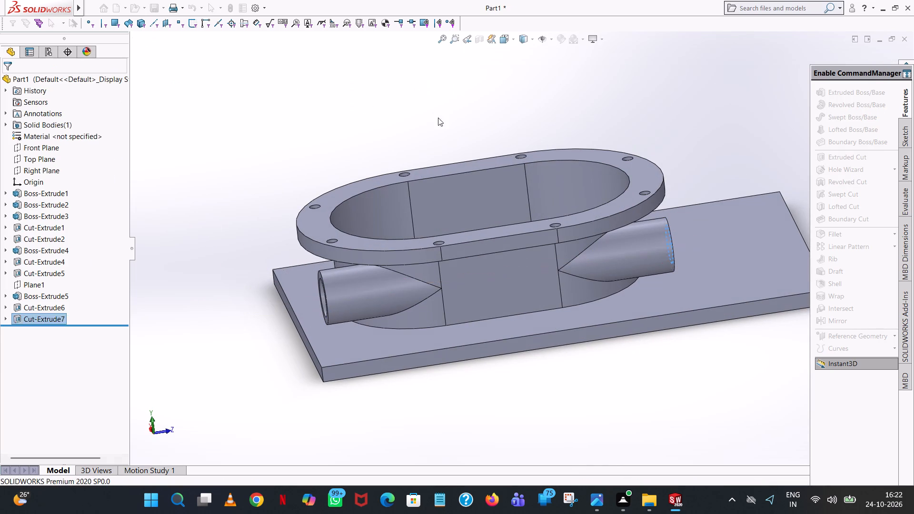
Examine the bored cylindrical boss, the housing cavity and the pad area around the two bearing openings.
scroll(469, 142, "up", 1)
middle_click_drag(470, 142, 351, 170)
scroll(360, 164, "up", 1)
middle_click_drag(366, 164, 391, 153)
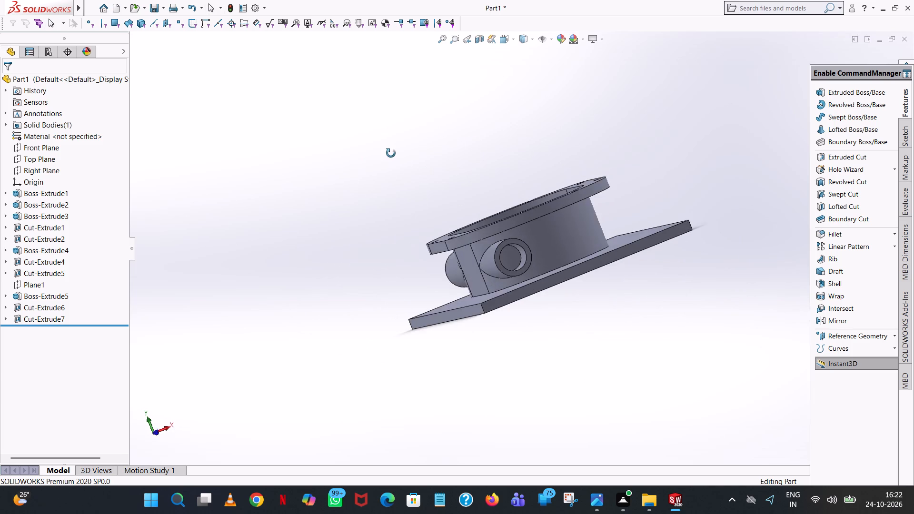
middle_click_drag(391, 153, 369, 180)
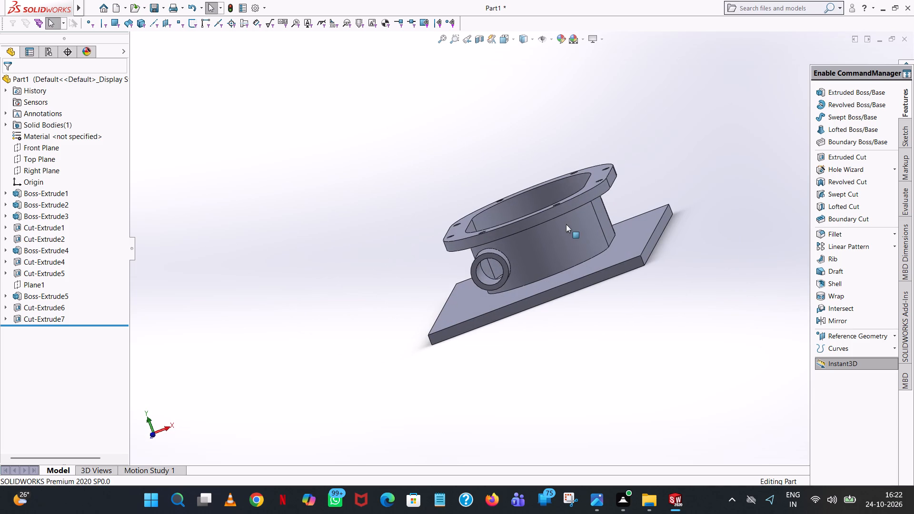
scroll(566, 224, "up", 1)
middle_click_drag(570, 230, 603, 378)
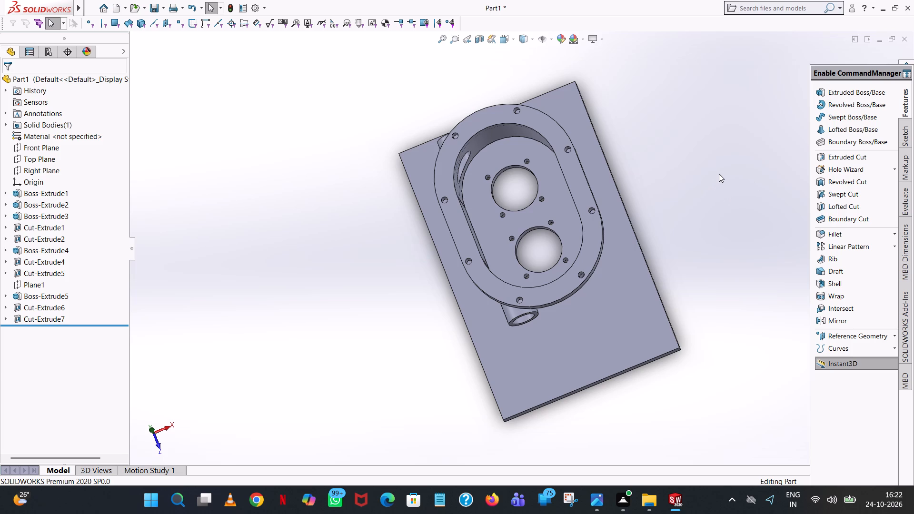
middle_click_drag(719, 174, 699, 66)
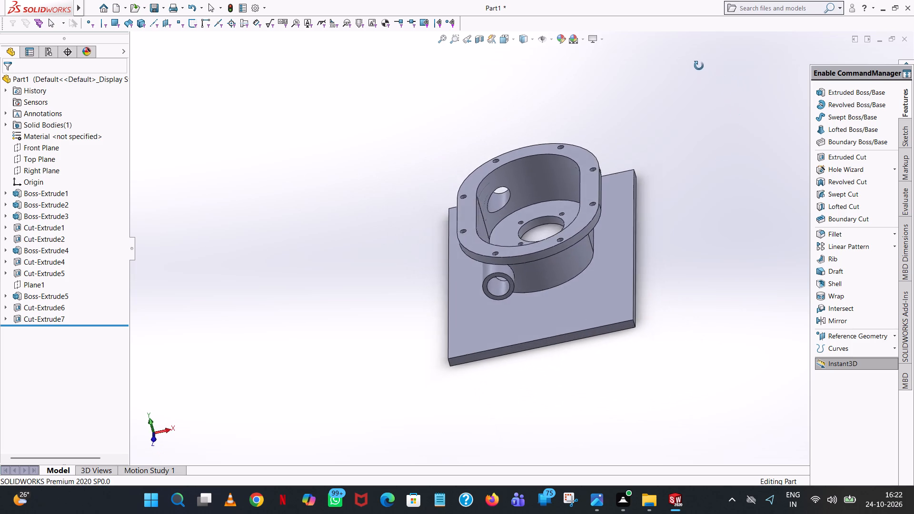
middle_click_drag(699, 66, 749, 189)
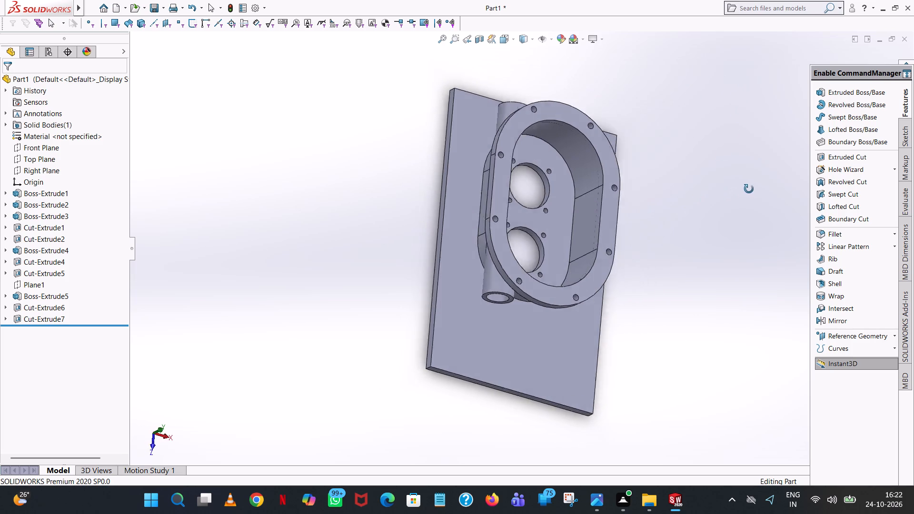
middle_click_drag(749, 189, 707, 187)
scroll(472, 187, "down", 7)
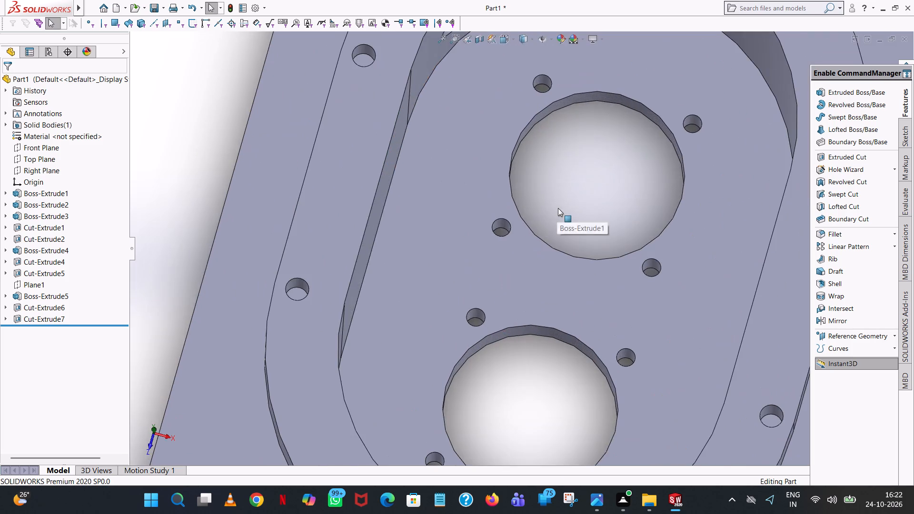
middle_click_drag(559, 208, 582, 122)
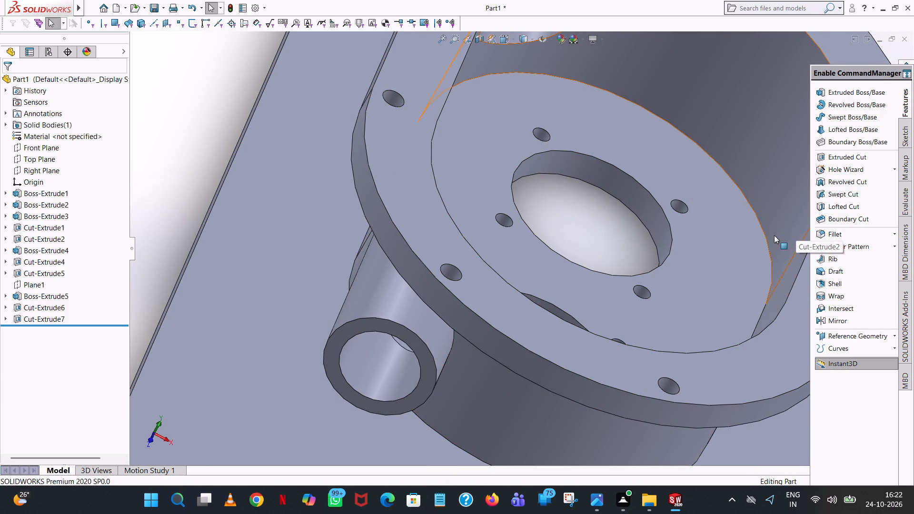
Undo the boss bore cut, its 36 mm circle sketch and the oval cavity cut, returning to the oval profile sketch.
left_click(191, 7)
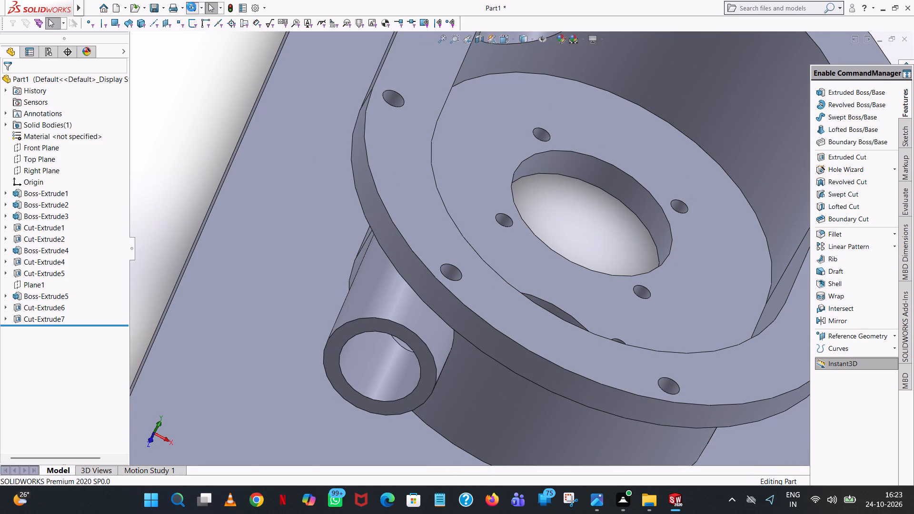
scroll(542, 119, "up", 1)
middle_click_drag(543, 120, 534, 219)
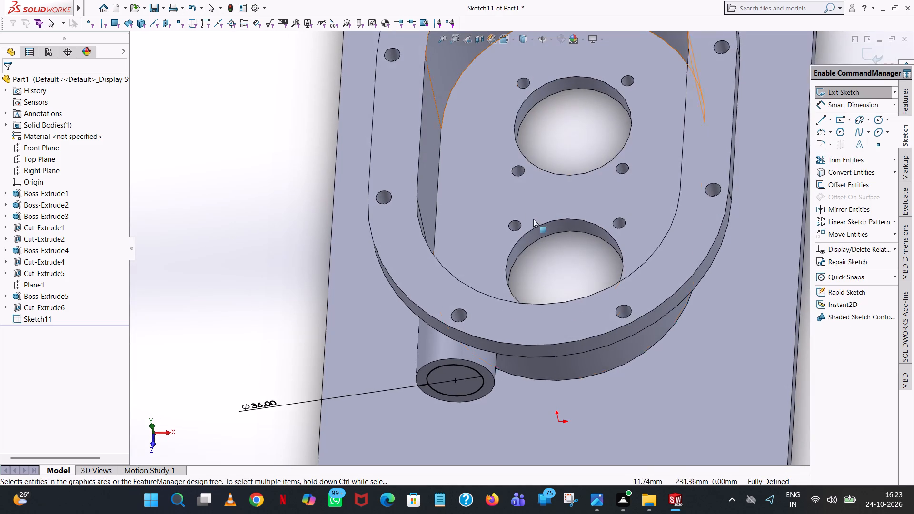
left_click(187, 9)
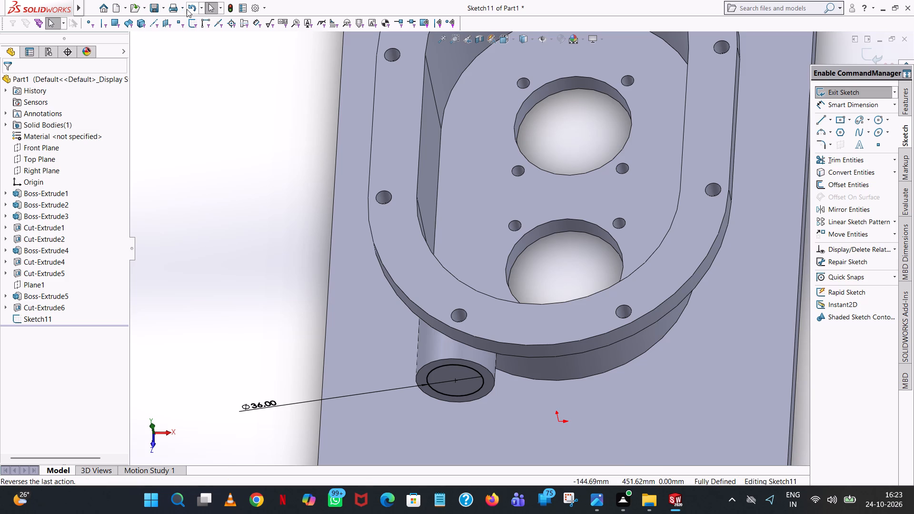
left_click(187, 8)
middle_click_drag(492, 114, 493, 158)
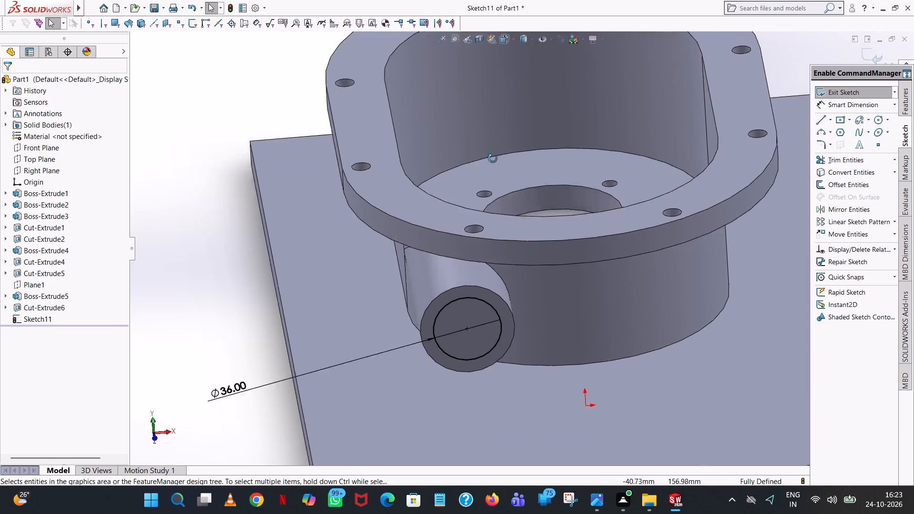
middle_click_drag(493, 158, 492, 217)
left_click(189, 6)
left_click(189, 6)
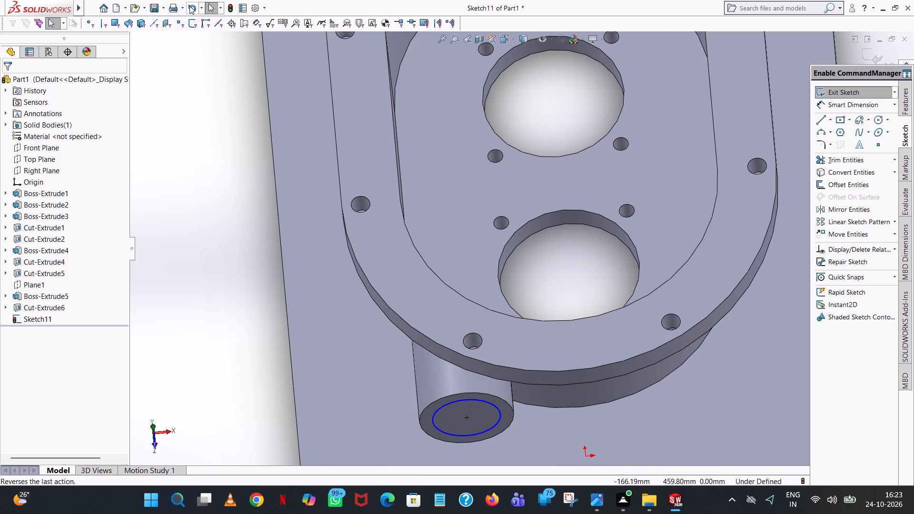
left_click(189, 6)
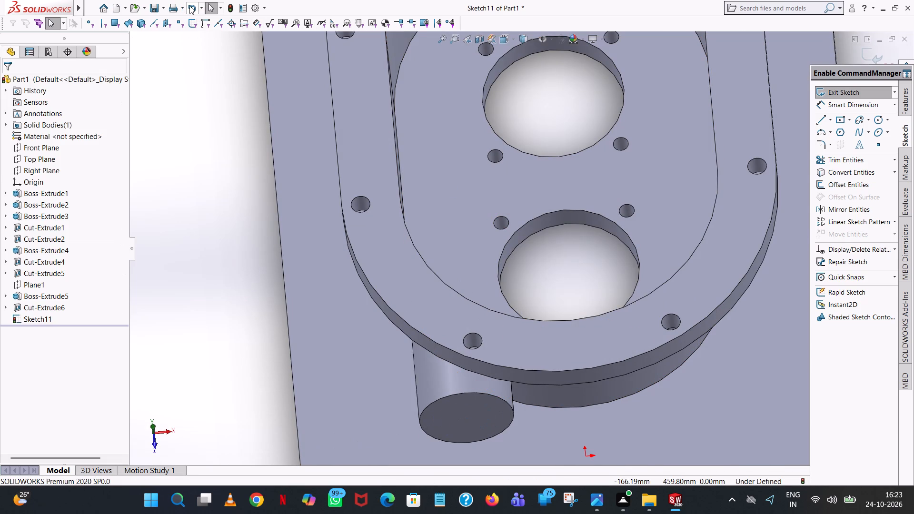
left_click(189, 6)
left_click(189, 6)
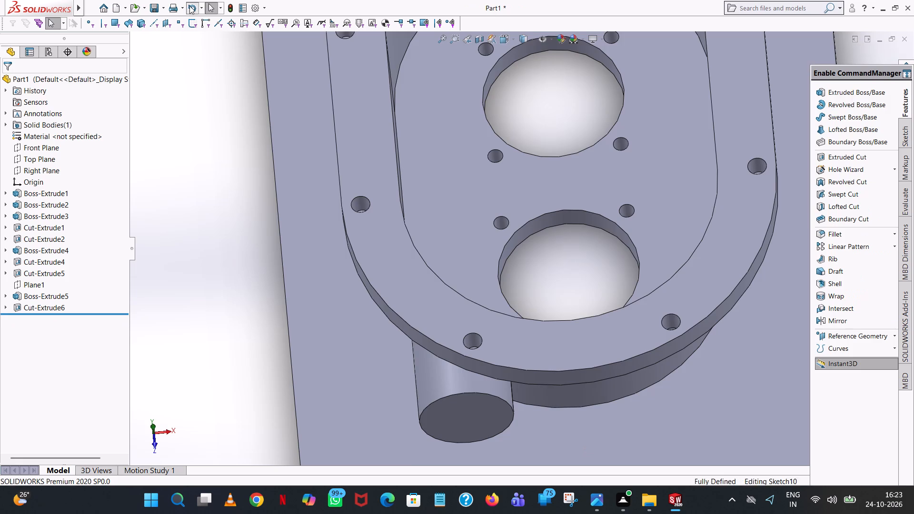
Examine the oval profile, the boss crossing the cavity and the raised pad around the bearing openings.
scroll(562, 171, "up", 1)
middle_click_drag(562, 171, 559, 172)
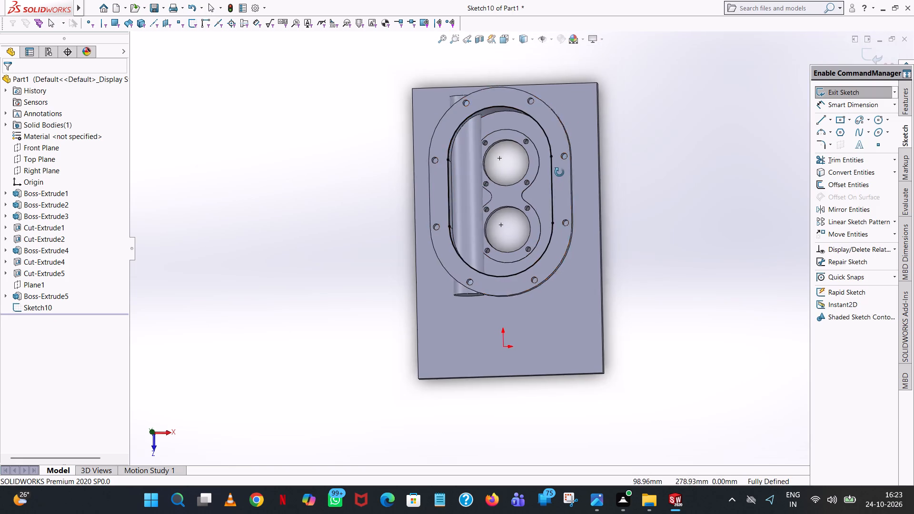
middle_click_drag(559, 172, 548, 169)
scroll(527, 196, "down", 7)
middle_click_drag(532, 217, 500, 192)
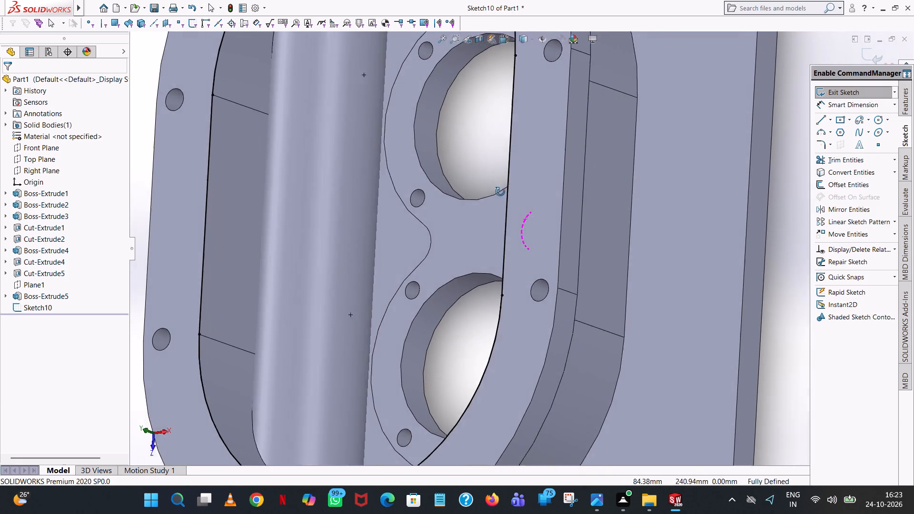
middle_click_drag(500, 192, 564, 218)
scroll(564, 218, "up", 1)
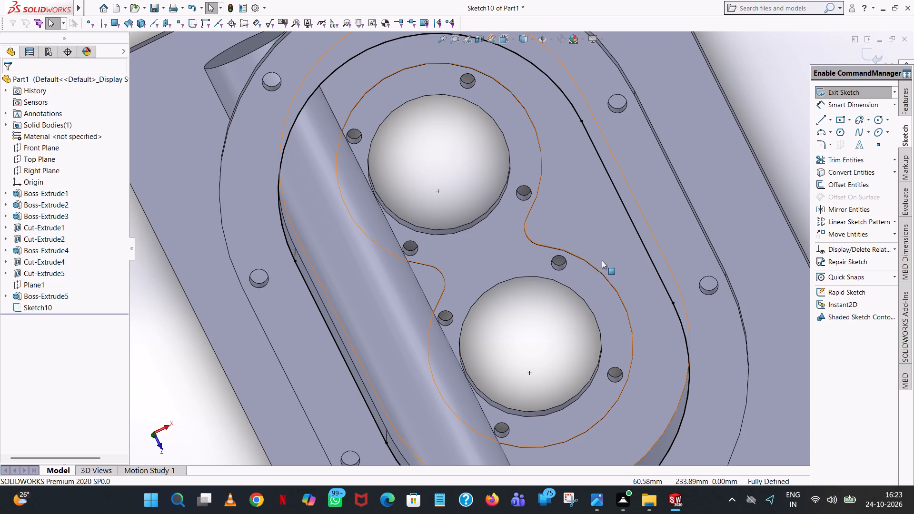
middle_click_drag(613, 246, 631, 173)
scroll(631, 180, "up", 4)
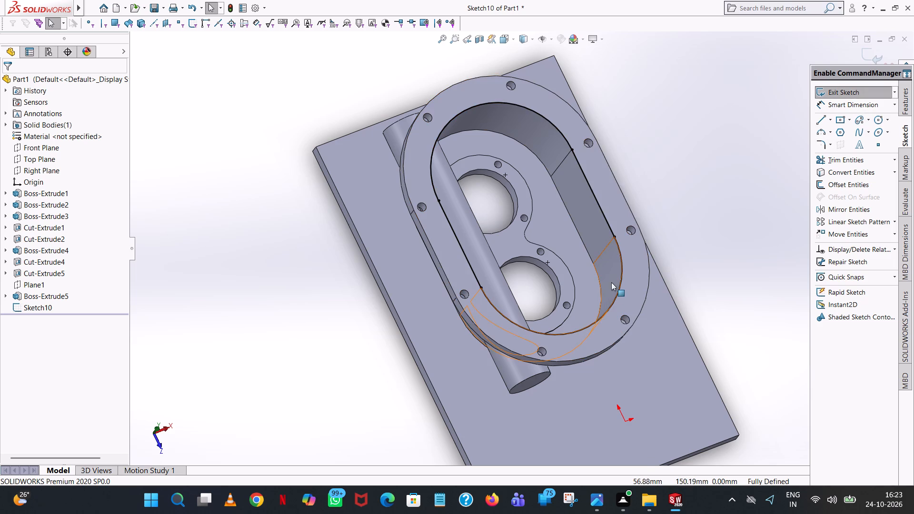
middle_click_drag(602, 261, 589, 213)
scroll(589, 213, "up", 1)
Extrude-cut the oval profile down into the housing cavity with a Blind depth of 75 mm.
left_click(674, 170)
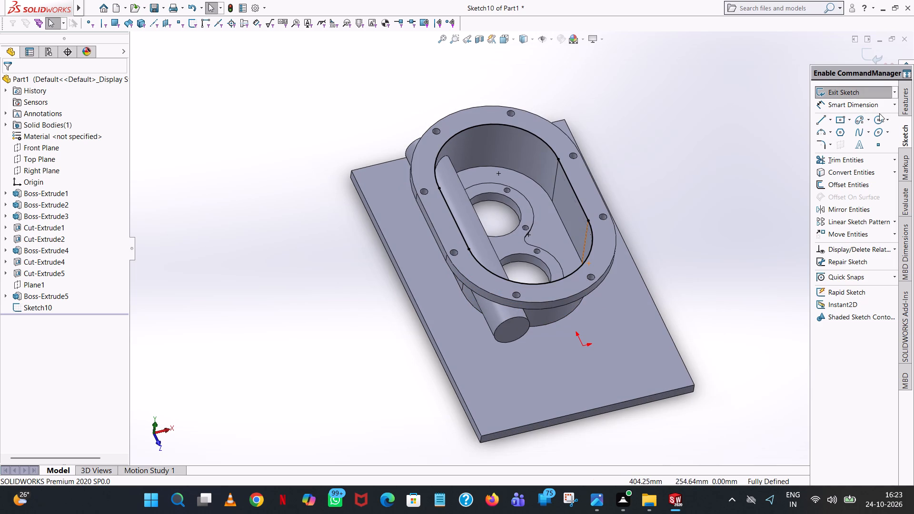
left_click(908, 93)
left_click(841, 159)
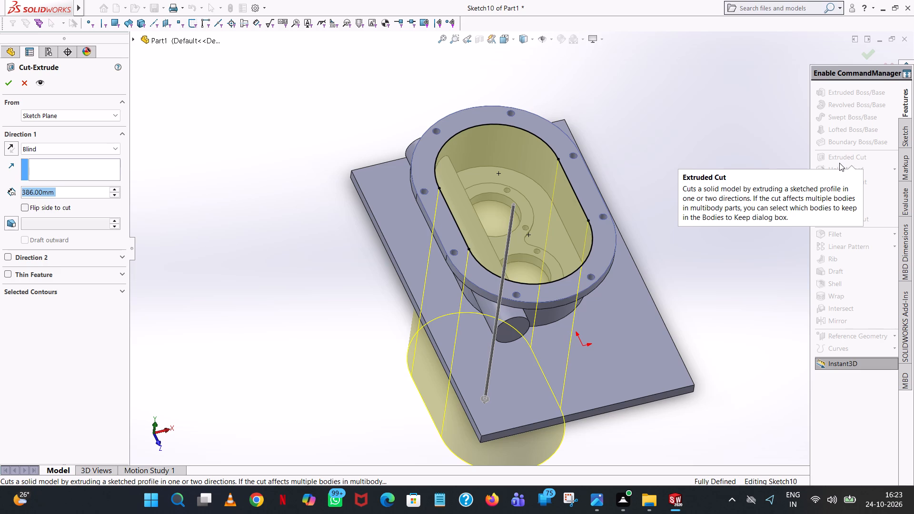
type("80")
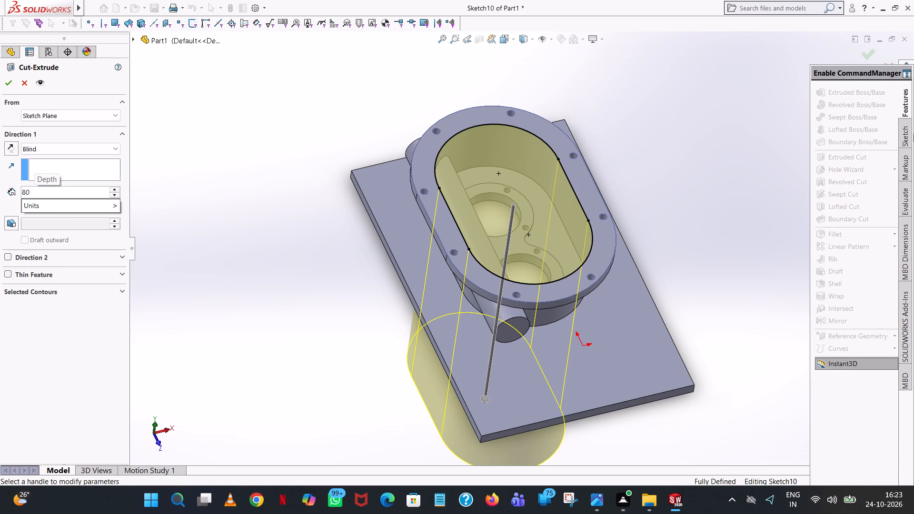
left_click(300, 143)
middle_click_drag(342, 209, 377, 161)
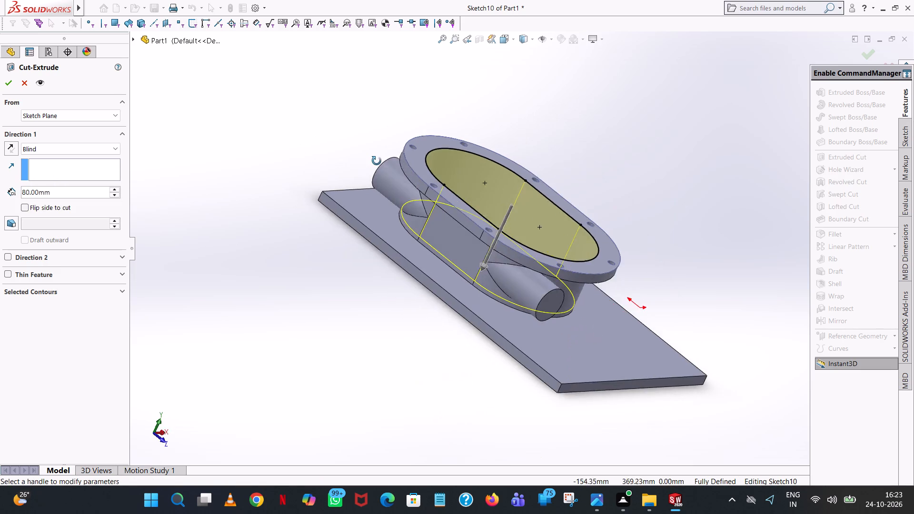
middle_click_drag(377, 161, 402, 175)
scroll(475, 302, "down", 4)
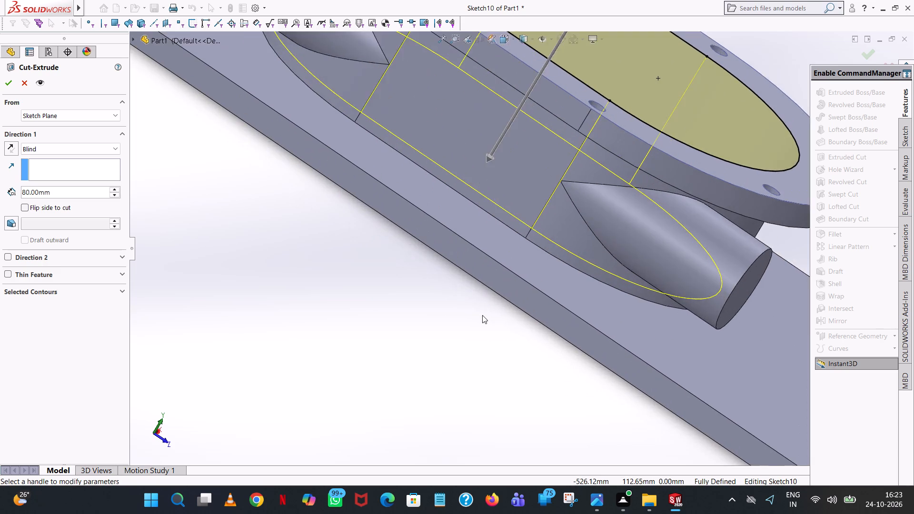
scroll(482, 315, "down", 2)
middle_click_drag(482, 315, 500, 297)
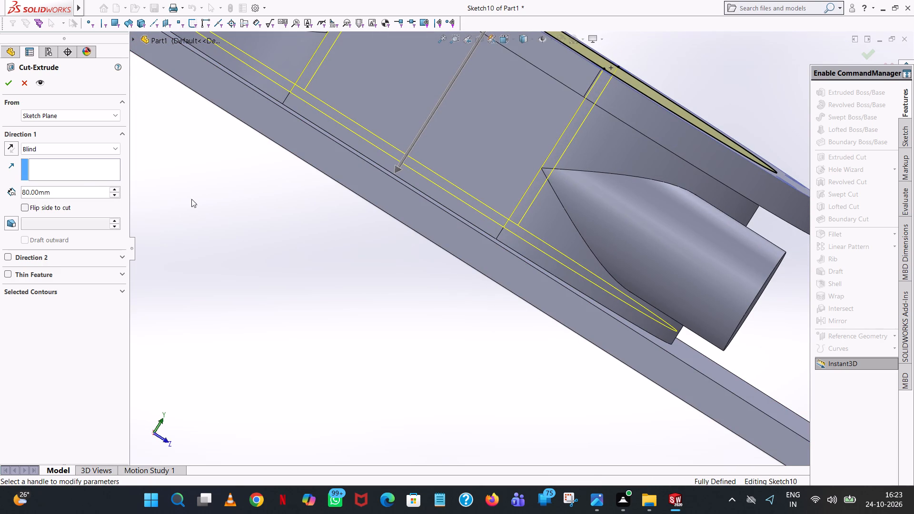
double_click(85, 194)
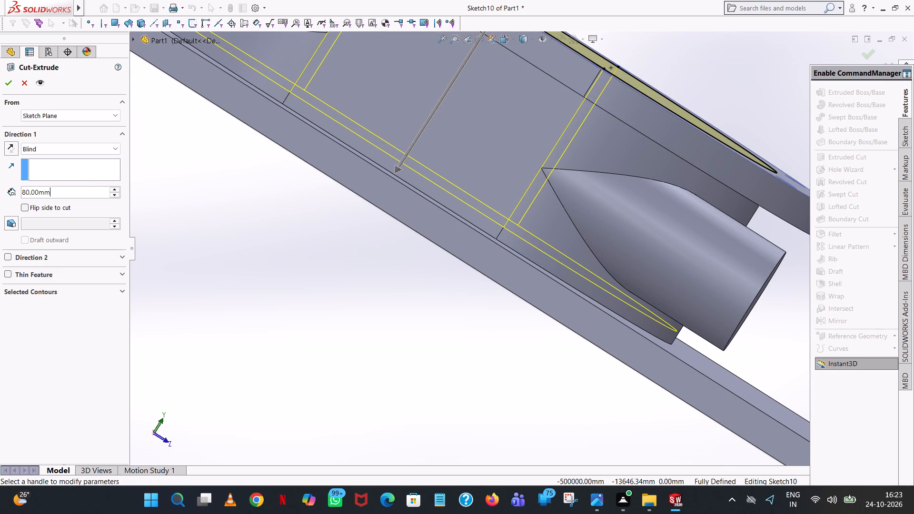
type("75")
key("Return")
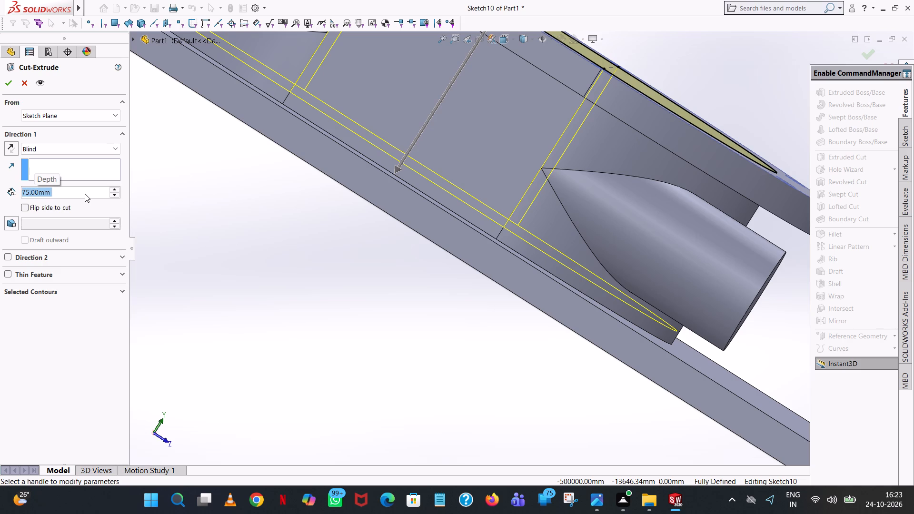
left_click(7, 81)
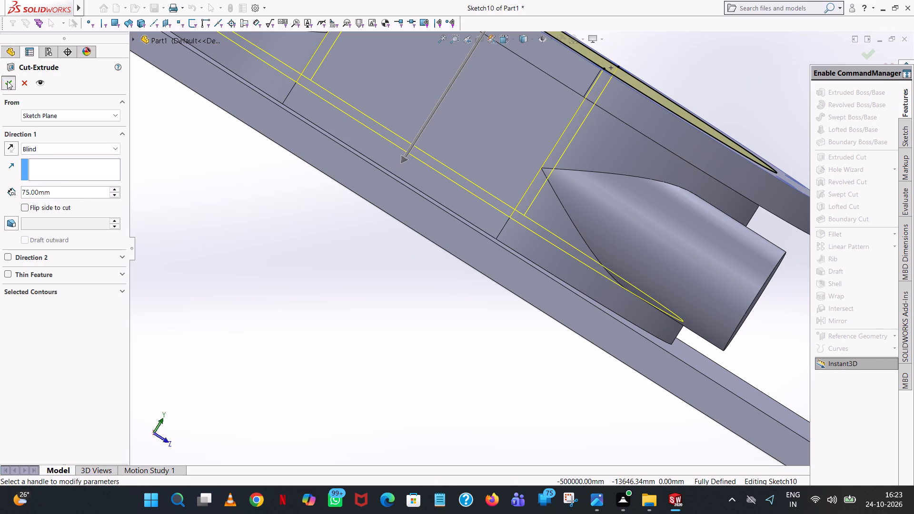
Open a new extruded-cut sketch on the flat circular end face of the cylindrical boss.
middle_click_drag(697, 87, 684, 187)
scroll(691, 155, "up", 5)
scroll(670, 149, "down", 1)
middle_click_drag(643, 143, 628, 297)
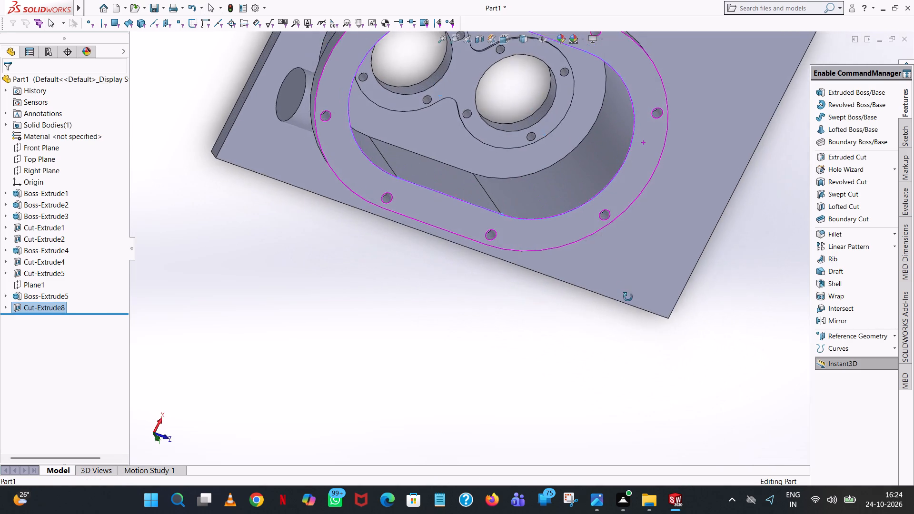
middle_click_drag(628, 297, 586, 191)
scroll(587, 190, "up", 5)
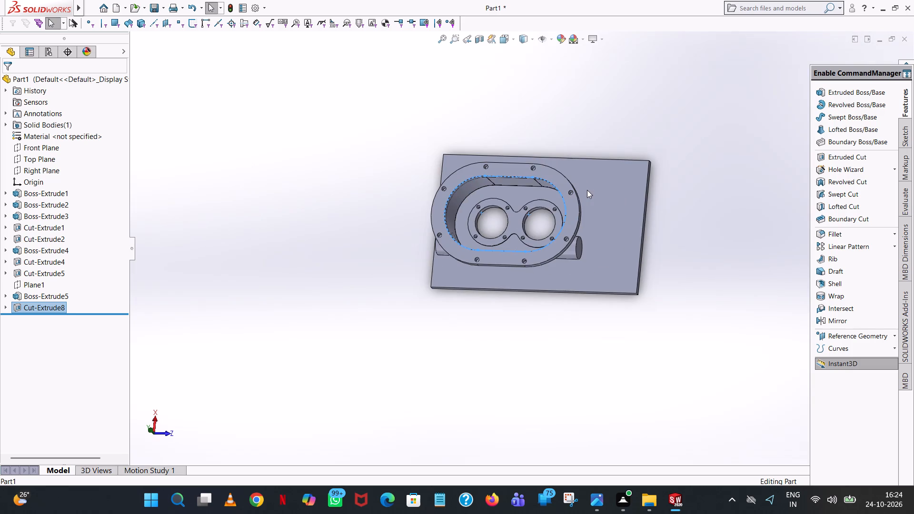
left_click(839, 157)
middle_click_drag(695, 233, 688, 140)
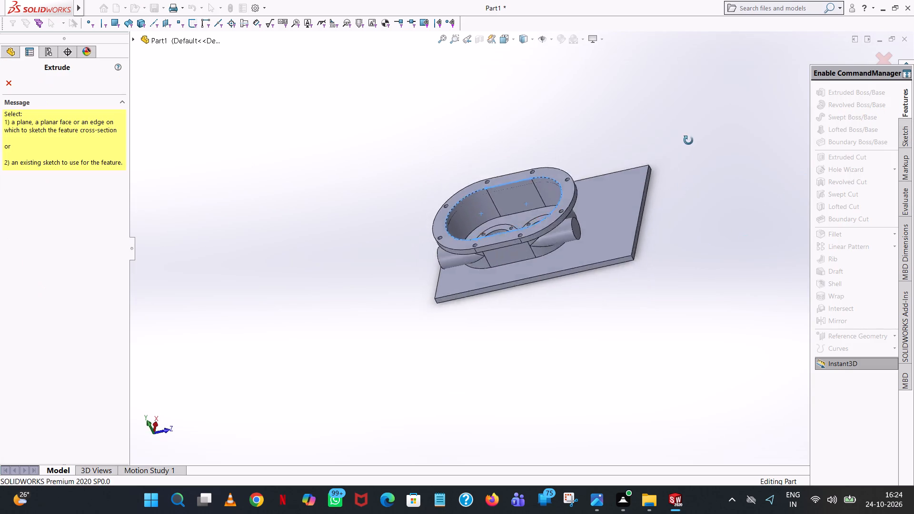
middle_click_drag(688, 140, 621, 227)
scroll(688, 140, "up", 1)
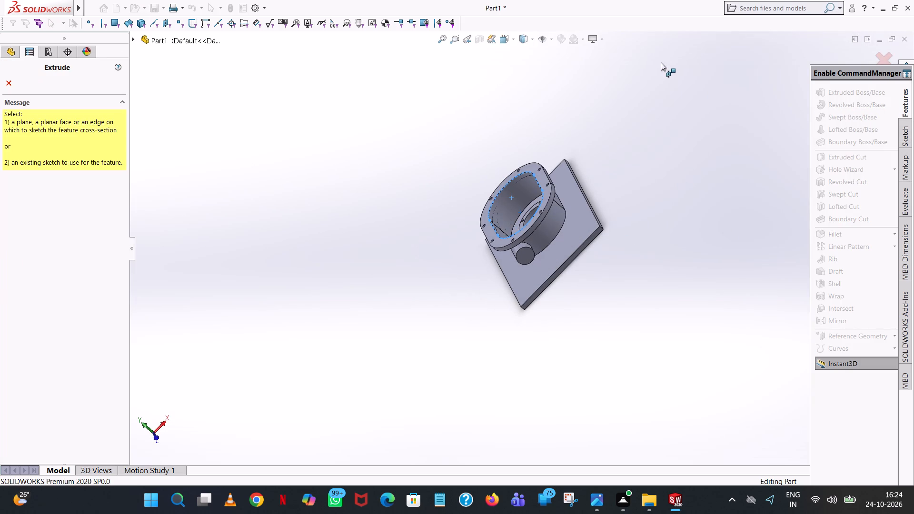
left_click(523, 254)
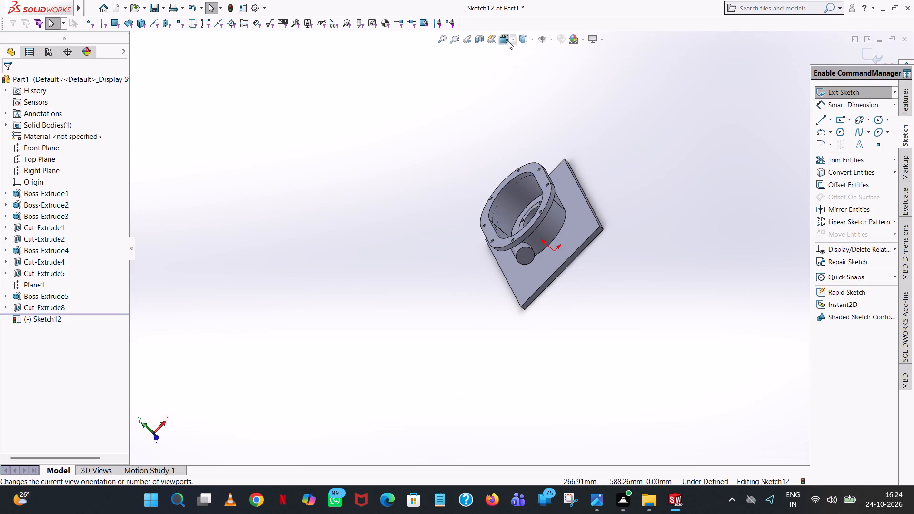
left_click(512, 41)
left_click(558, 92)
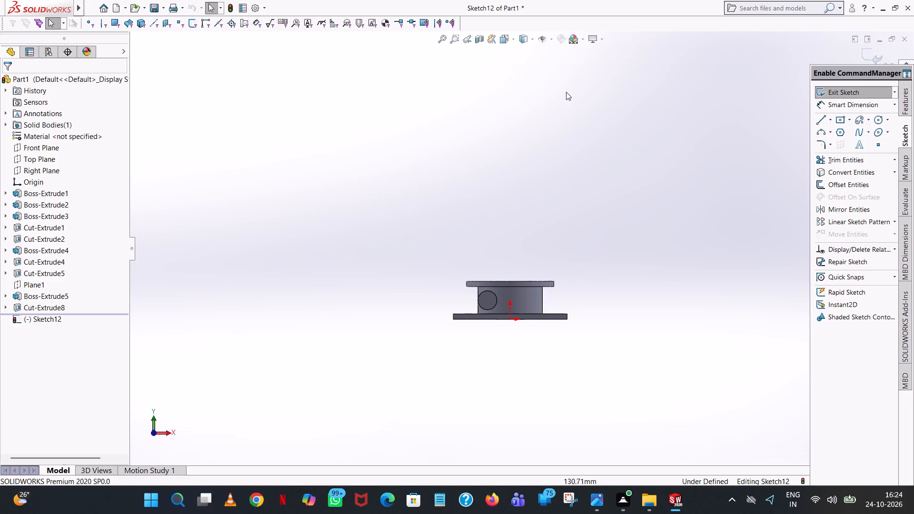
Sketch a circle of radius 18 mm (36/2) concentric with the cylindrical boss on its end face.
left_click(877, 119)
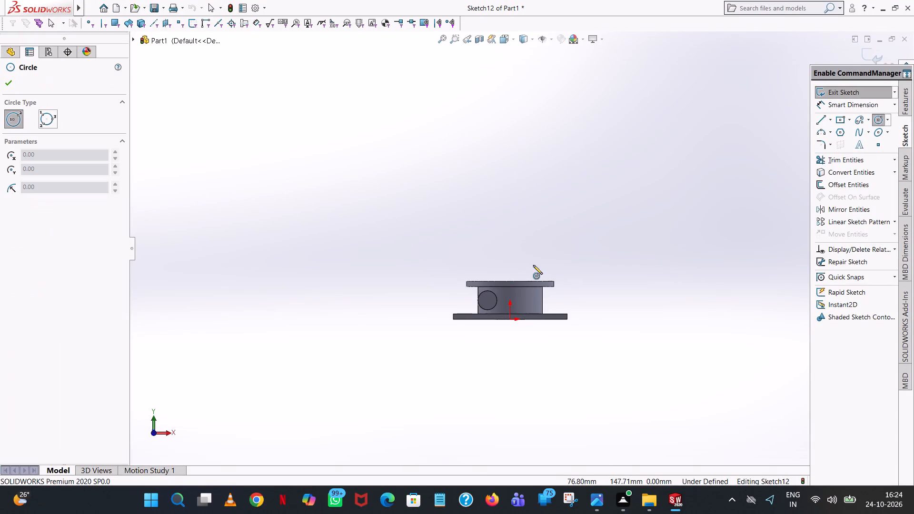
scroll(488, 313, "down", 7)
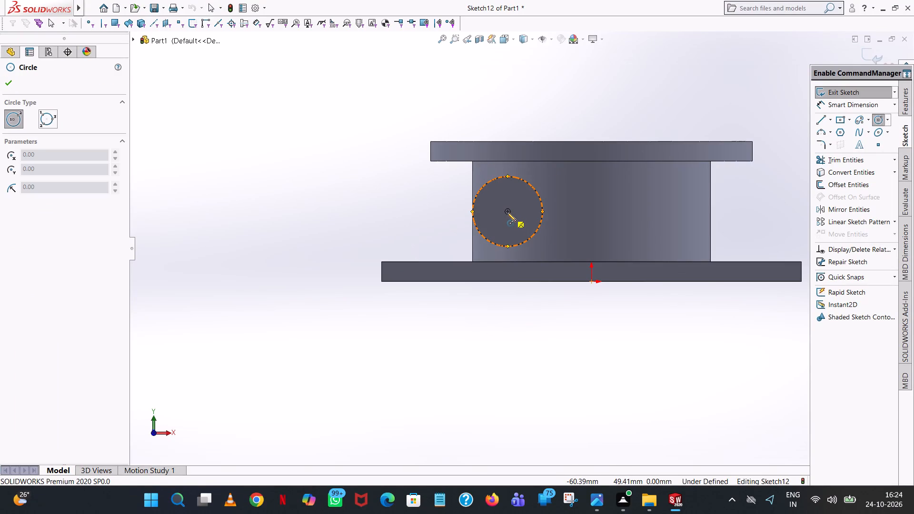
left_click(507, 211)
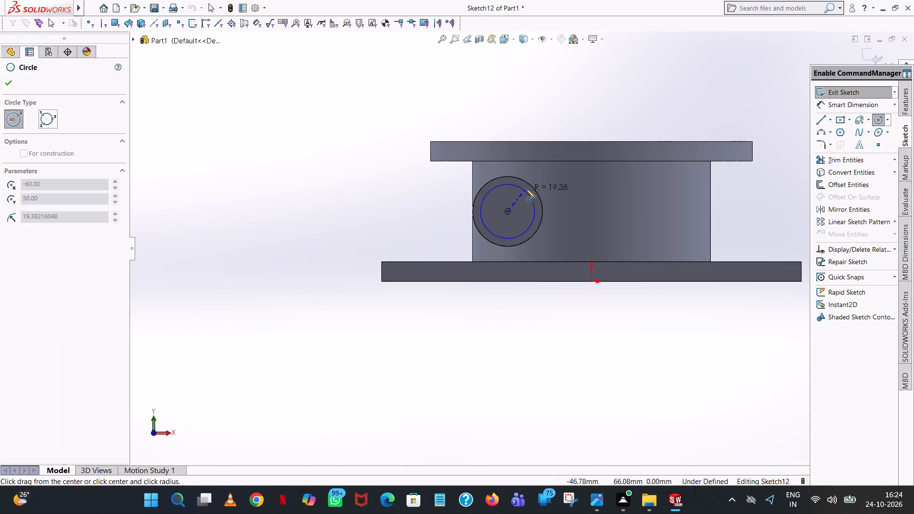
left_click(526, 189)
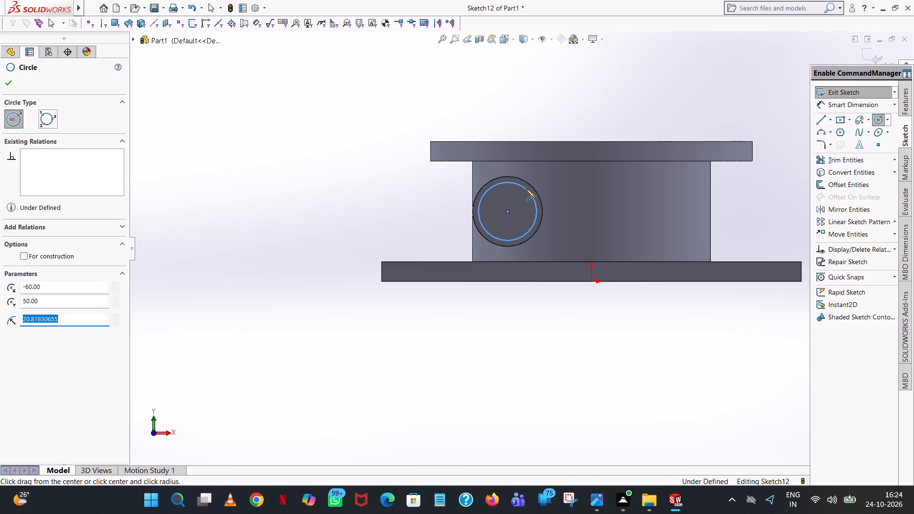
type("36/2")
key("Return")
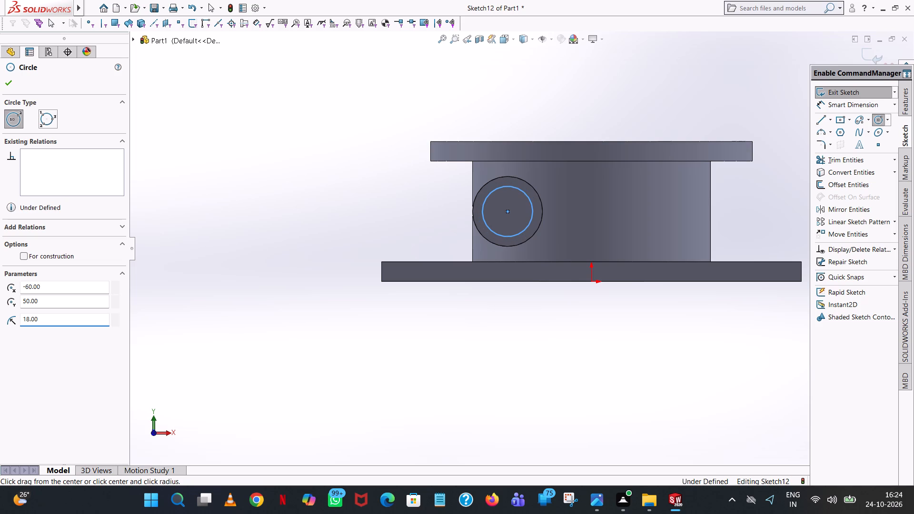
left_click(4, 79)
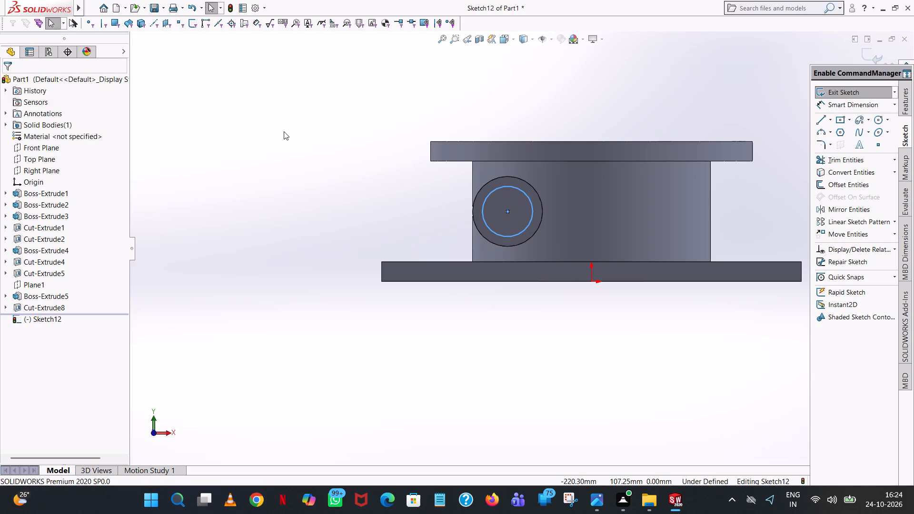
left_click(284, 131)
Dimension the boss circle's diameter at 36 mm.
left_click(846, 102)
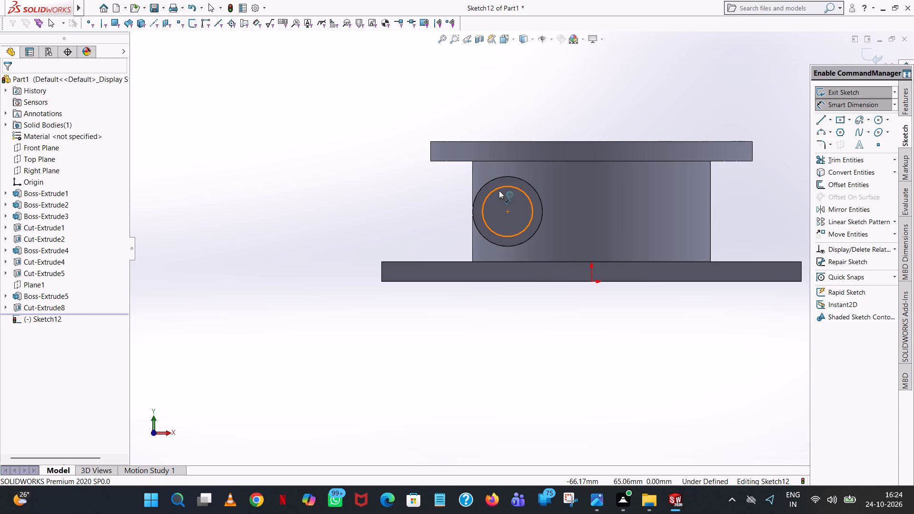
left_click(499, 190)
left_click(204, 140)
left_click(160, 128)
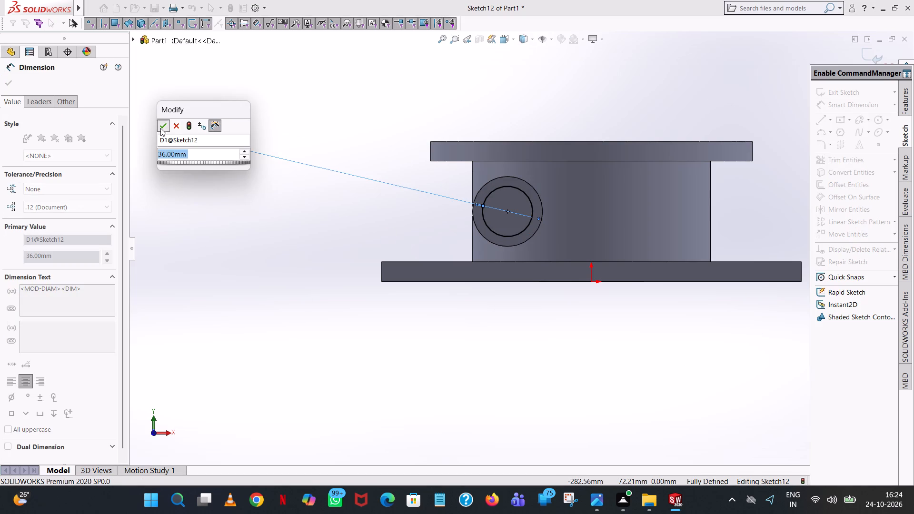
left_click(324, 73)
Extrude-cut the 36 mm circle Blind to a depth of 423 mm, through both ends of the cylindrical boss.
left_click(906, 103)
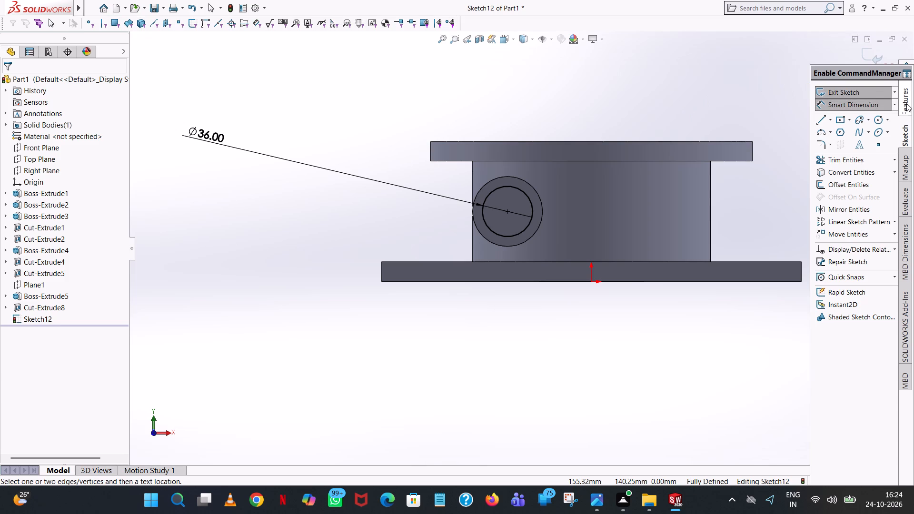
left_click(832, 155)
scroll(337, 74, "up", 1)
middle_click_drag(337, 74, 364, 90)
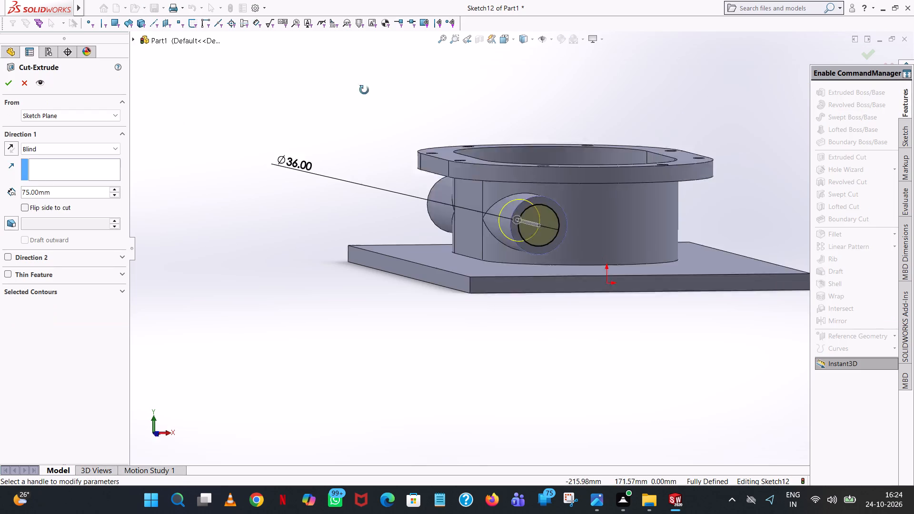
middle_click_drag(364, 90, 427, 131)
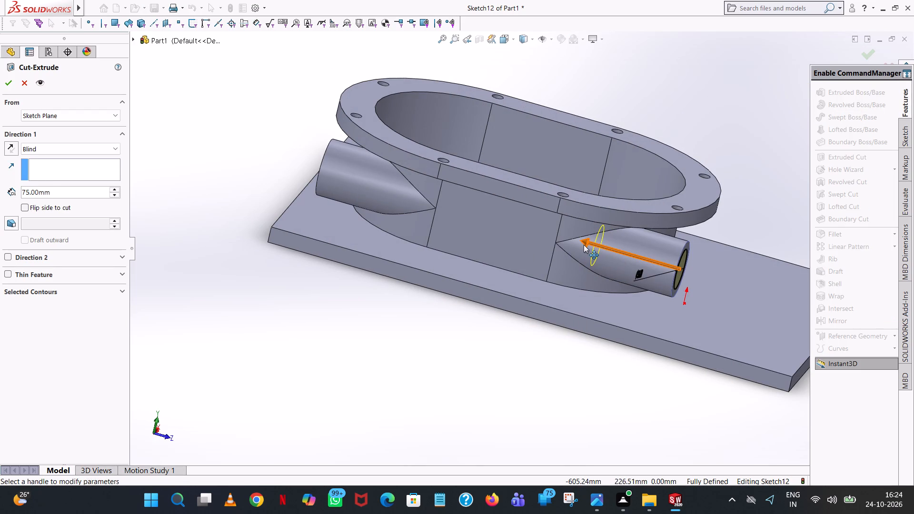
left_click_drag(583, 245, 202, 146)
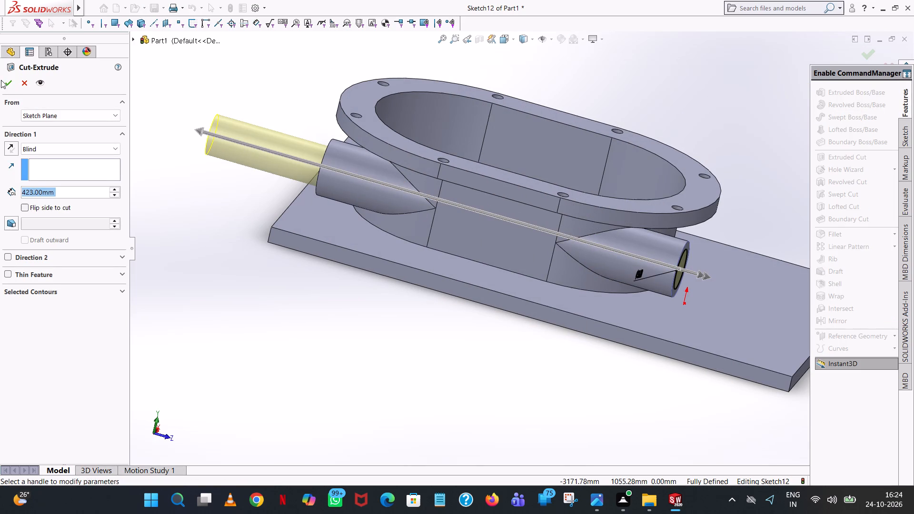
left_click(14, 83)
left_click(695, 126)
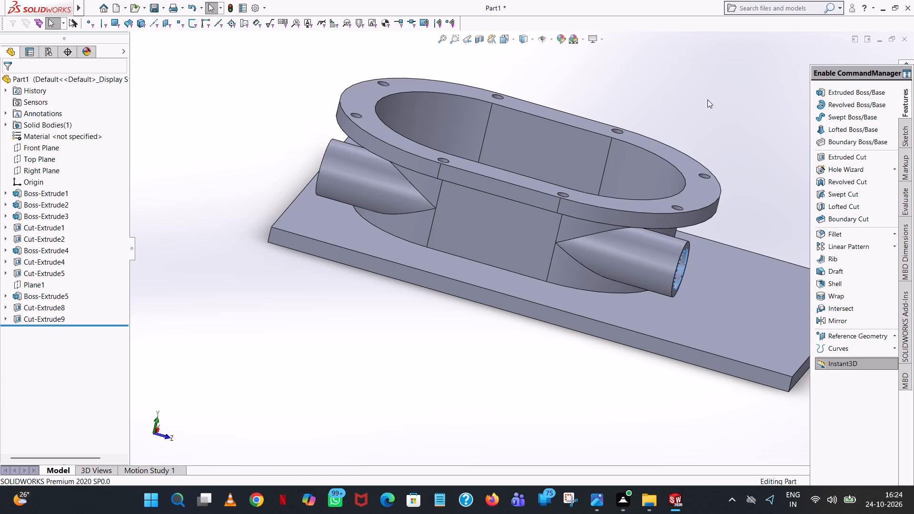
Examine the bored boss, the housing cavity and the pad around the two bearing openings.
middle_click_drag(707, 99, 656, 101)
scroll(676, 307, "up", 1)
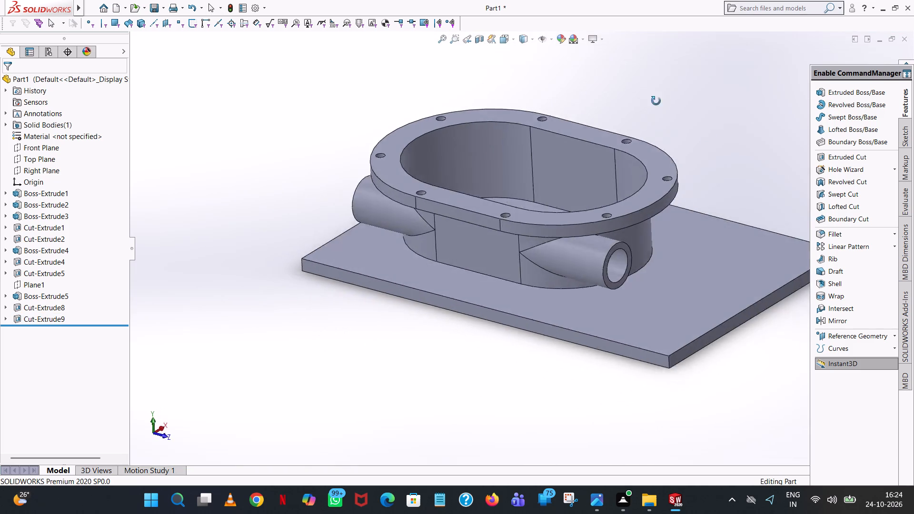
middle_click_drag(656, 101, 601, 111)
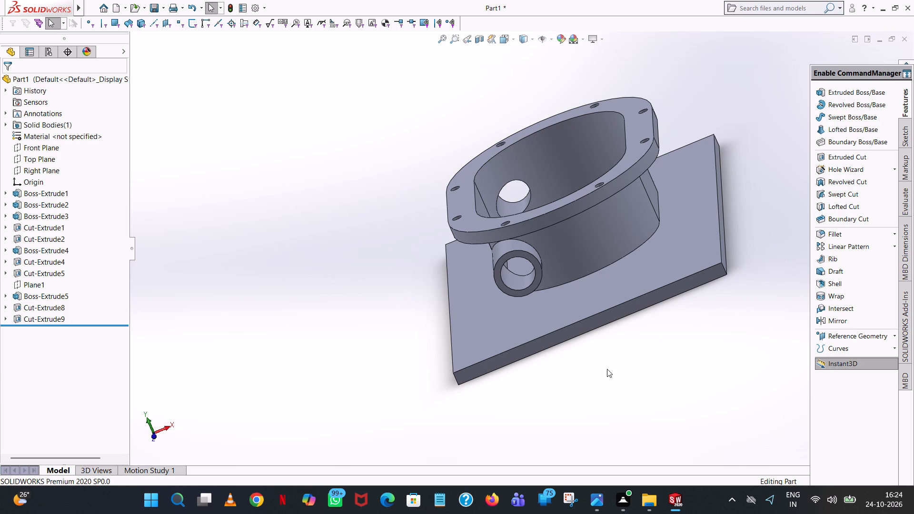
middle_click_drag(626, 335, 660, 497)
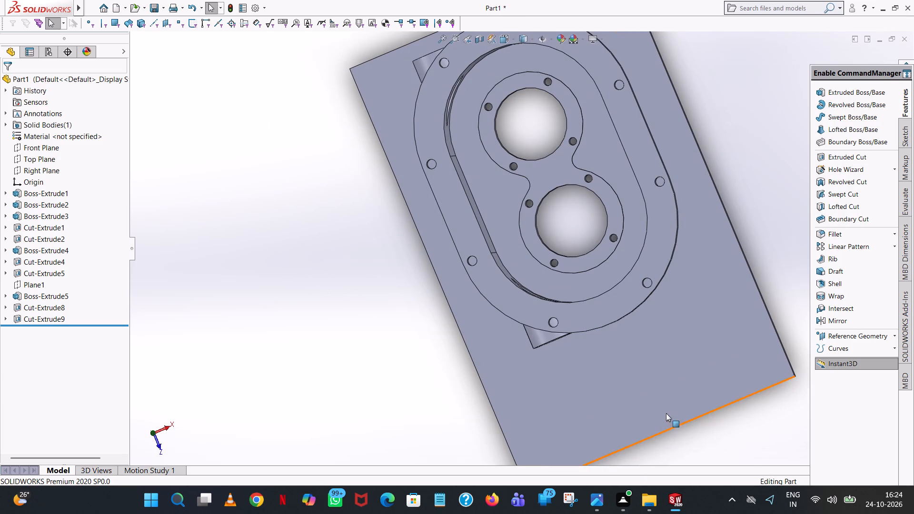
scroll(666, 413, "up", 3)
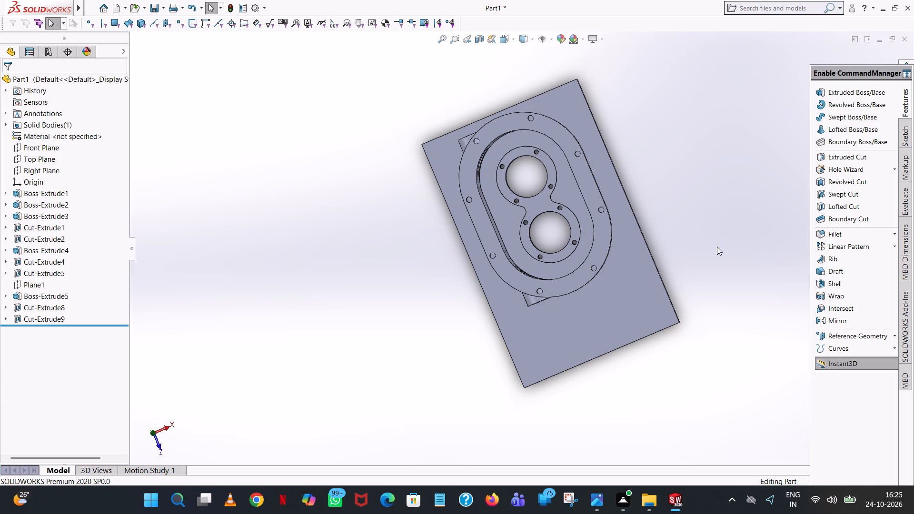
left_click_drag(717, 247, 720, 241)
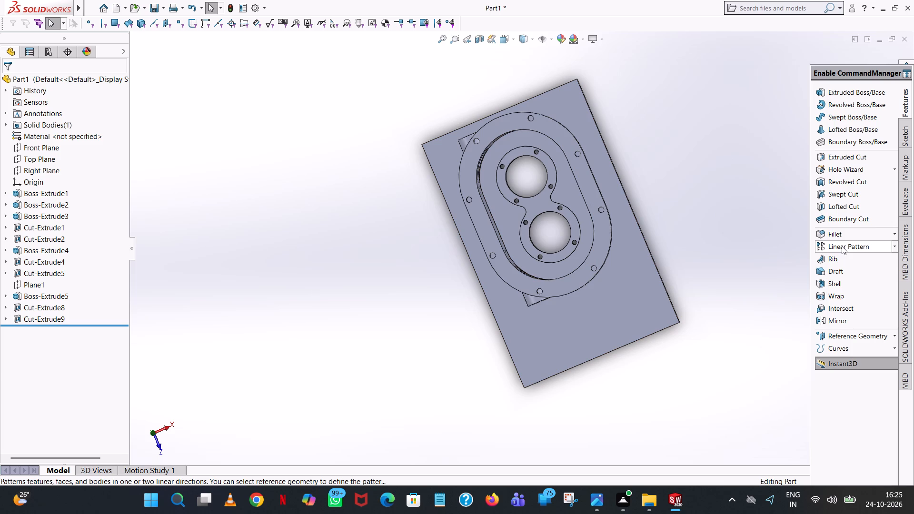
Open a new extruded-cut sketch on the top face of the rectangular base plate.
left_click(857, 156)
left_click(623, 297)
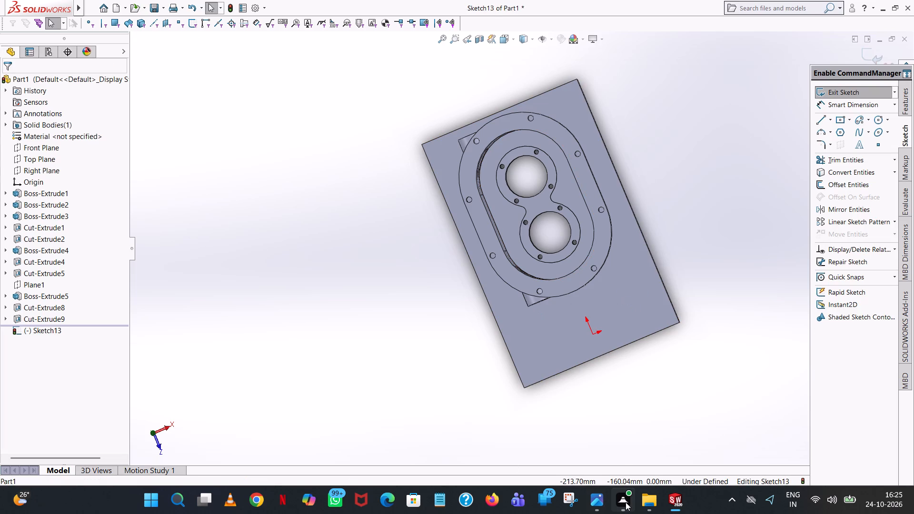
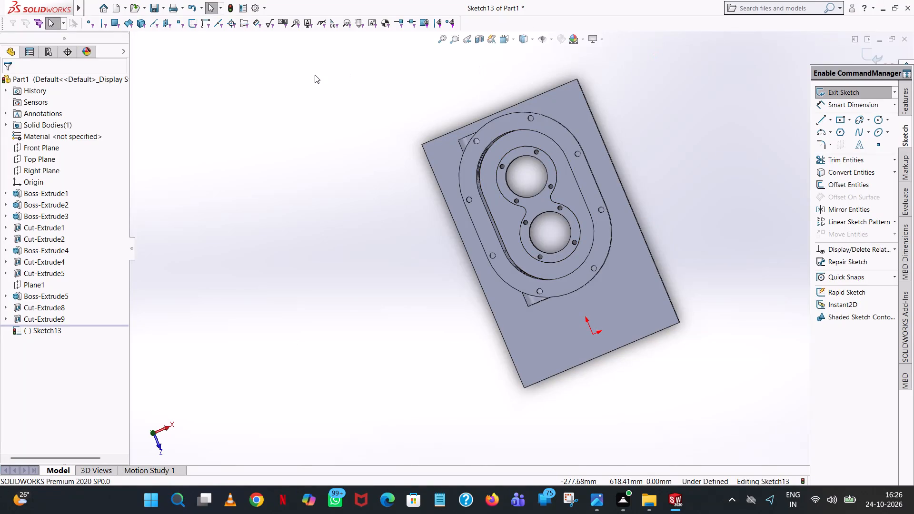
Close the empty sketch and start an Extruded Cut with a new sketch on the base plate's large flat face, below the oval flange.
double_click(315, 75)
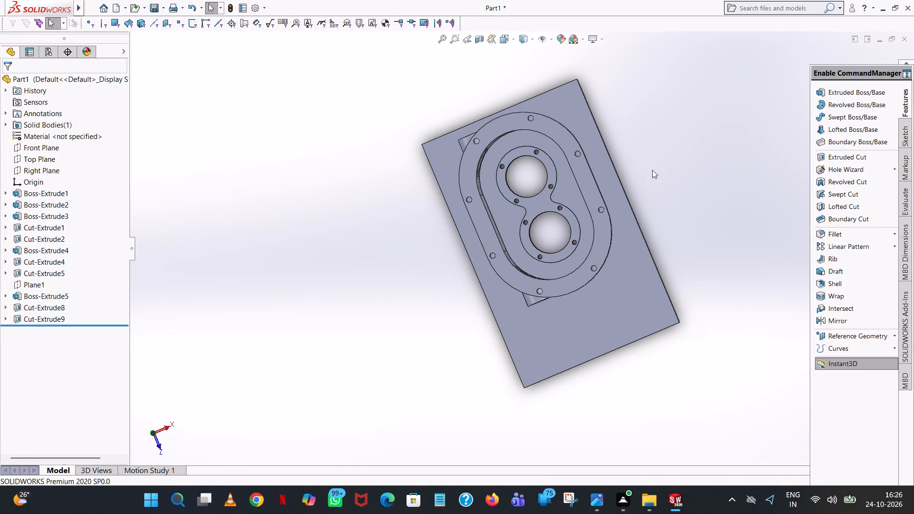
left_click(831, 163)
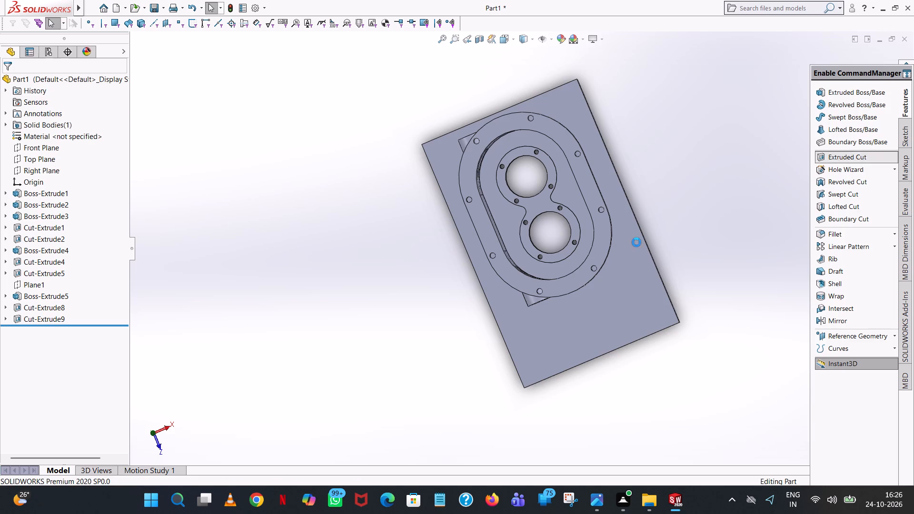
left_click(601, 330)
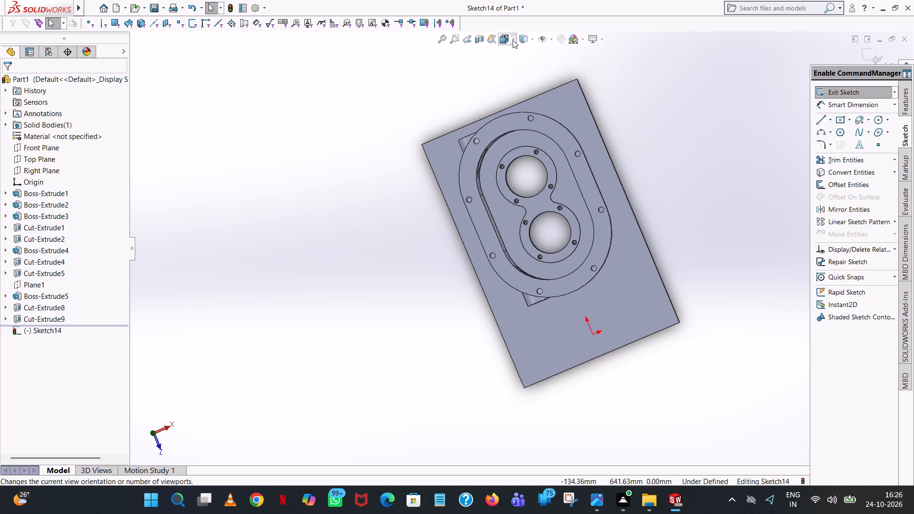
left_click(511, 40)
left_click(557, 93)
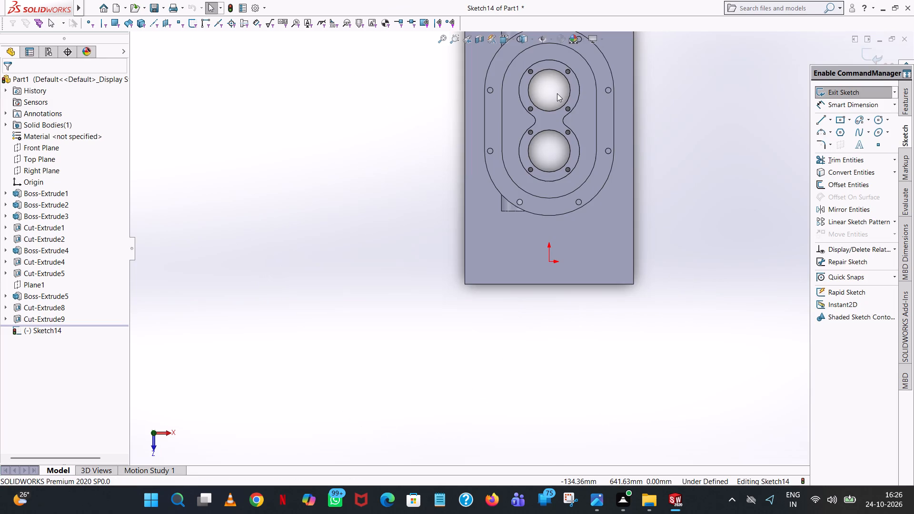
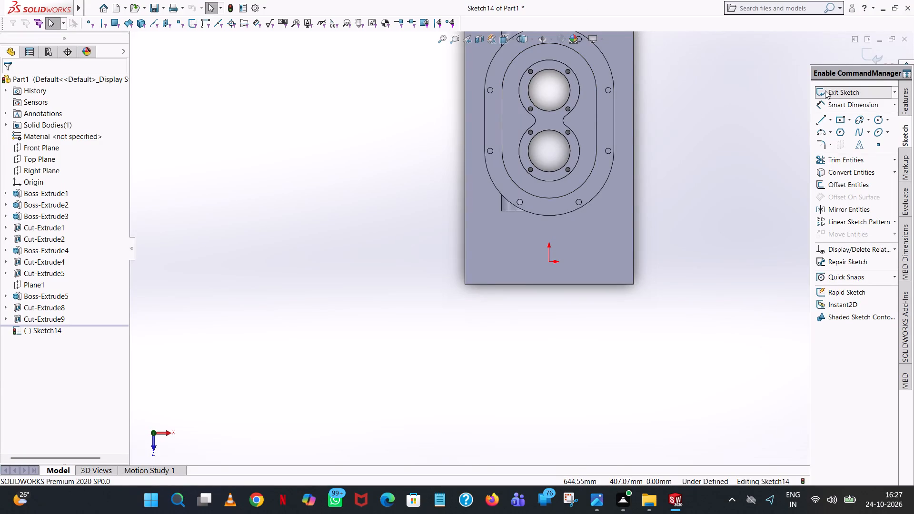
Sketch a 15 mm vertical line upward from the midpoint of the base plate's lower edge.
left_click(818, 120)
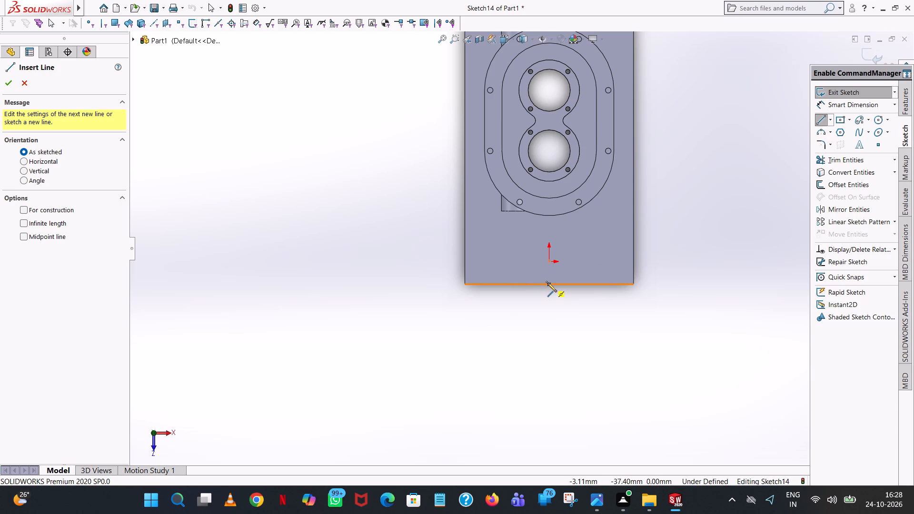
scroll(547, 283, "down", 8)
left_click(532, 263)
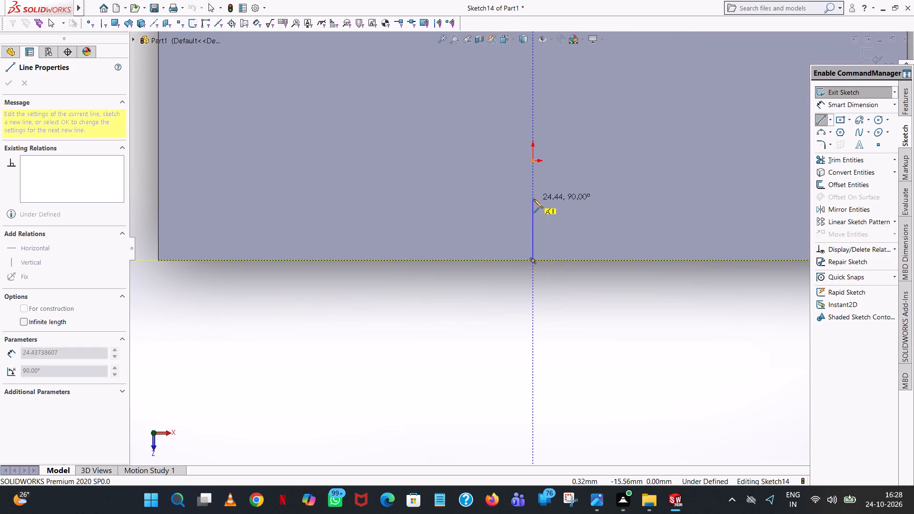
left_click(534, 198)
type("15")
key("Return")
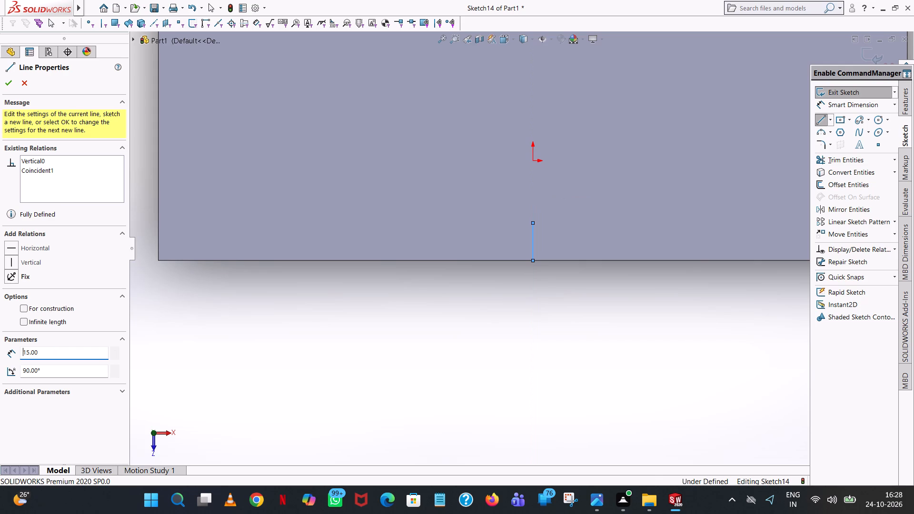
Draw two 150 mm horizontal lines from the top of the lower 15 mm line out to the plate's right and left edges.
scroll(712, 210, "up", 7)
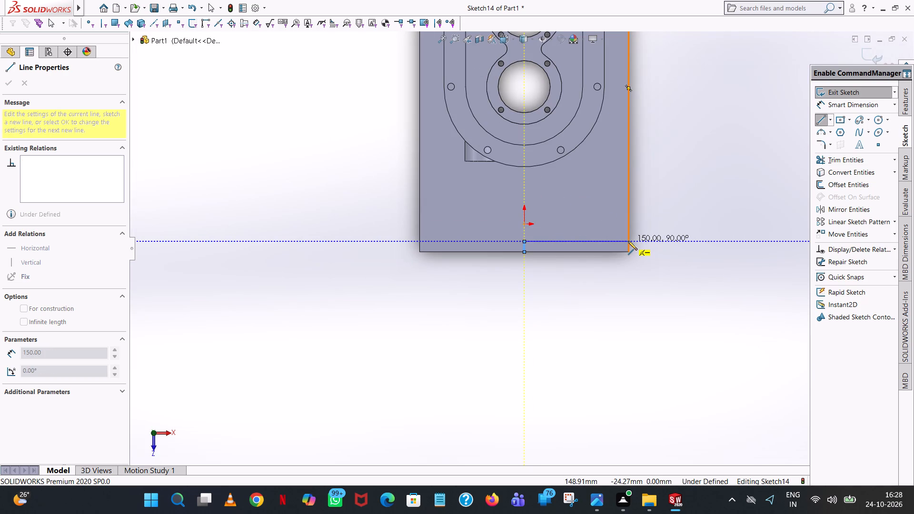
left_click(628, 241)
right_click(628, 241)
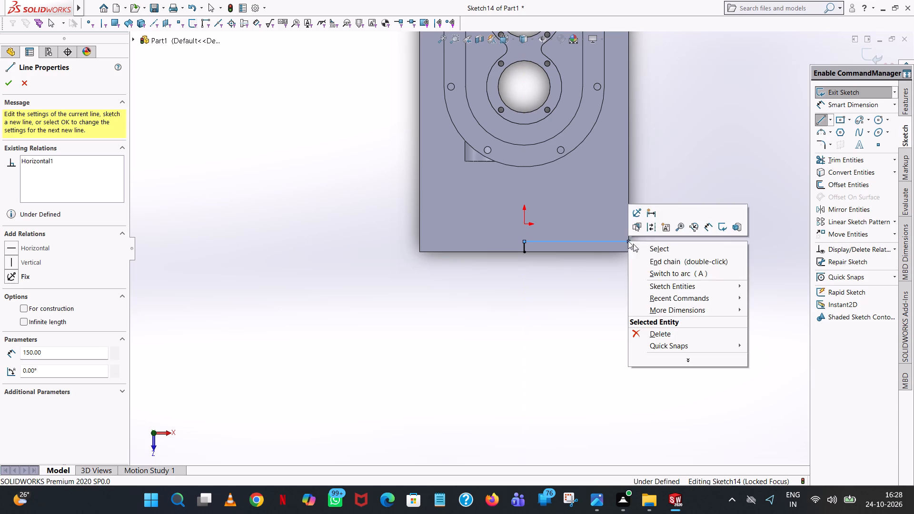
left_click(640, 246)
left_click(818, 122)
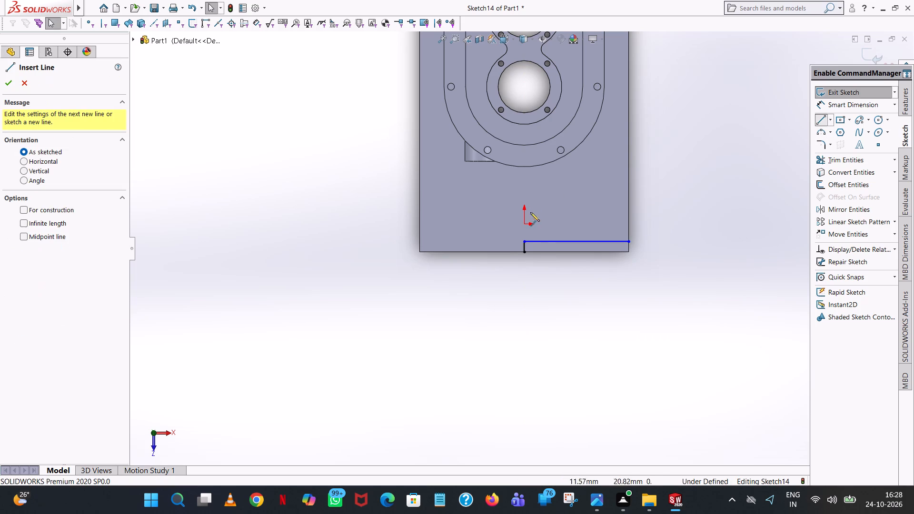
left_click(524, 242)
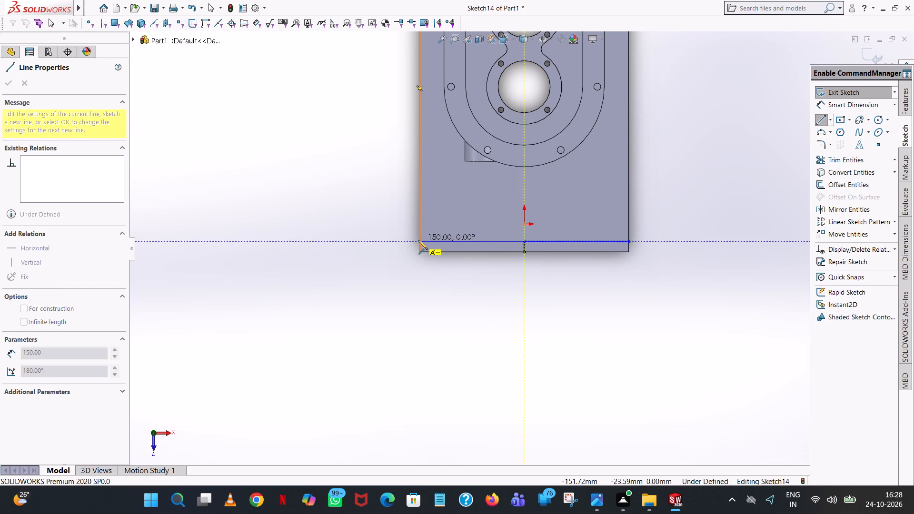
left_click(418, 240)
right_click(418, 240)
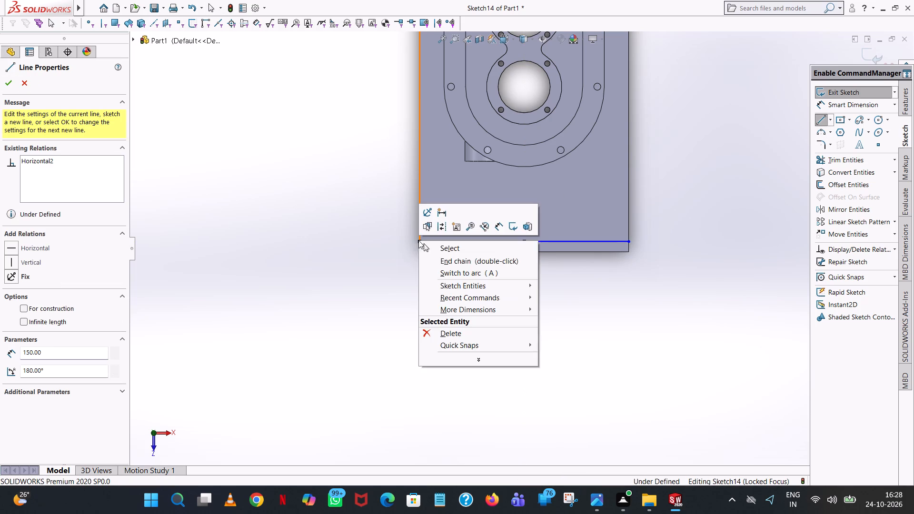
left_click(445, 247)
Sketch a 15 mm horizontal line inward from the midpoint of the plate's right edge.
left_click(818, 122)
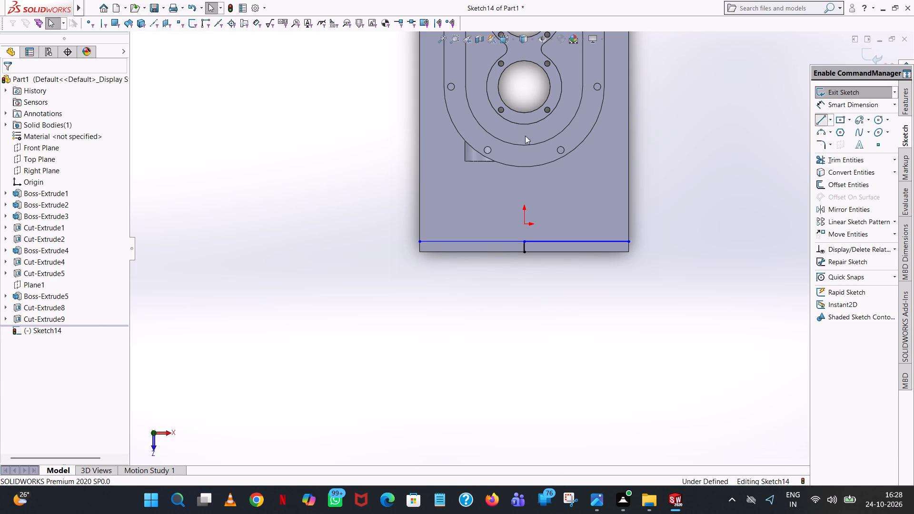
scroll(639, 77, "down", 5)
scroll(577, 171, "up", 5)
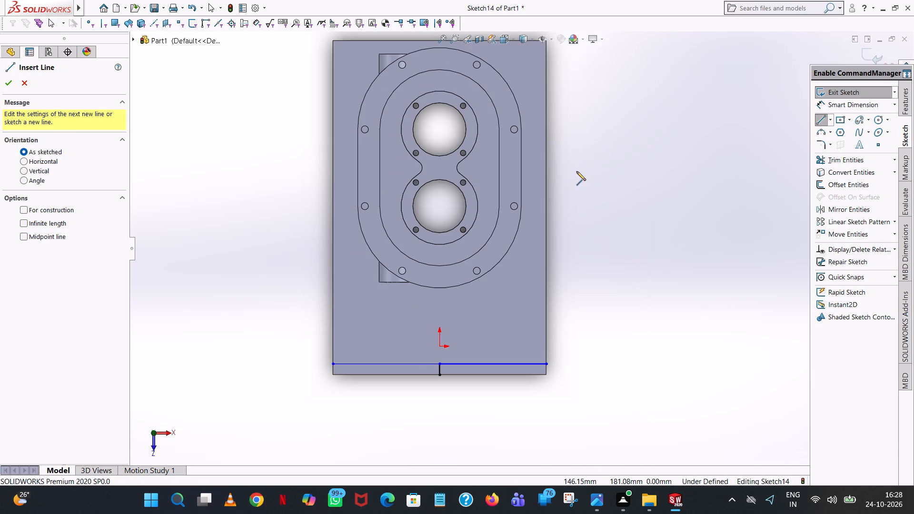
left_click(546, 206)
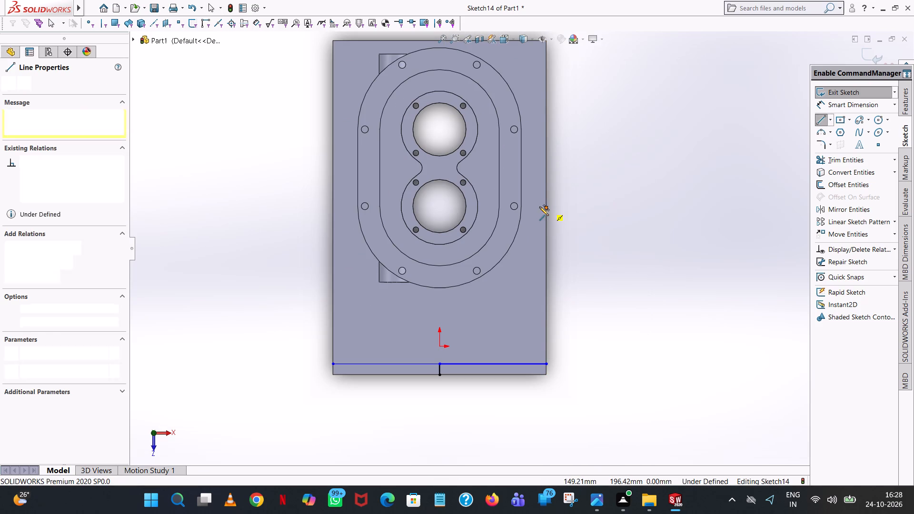
left_click(531, 207)
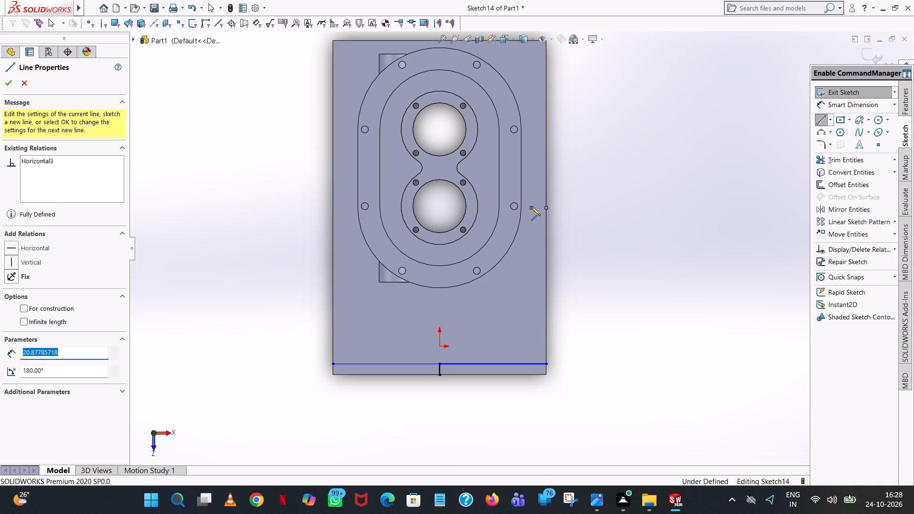
type("15")
key("Return")
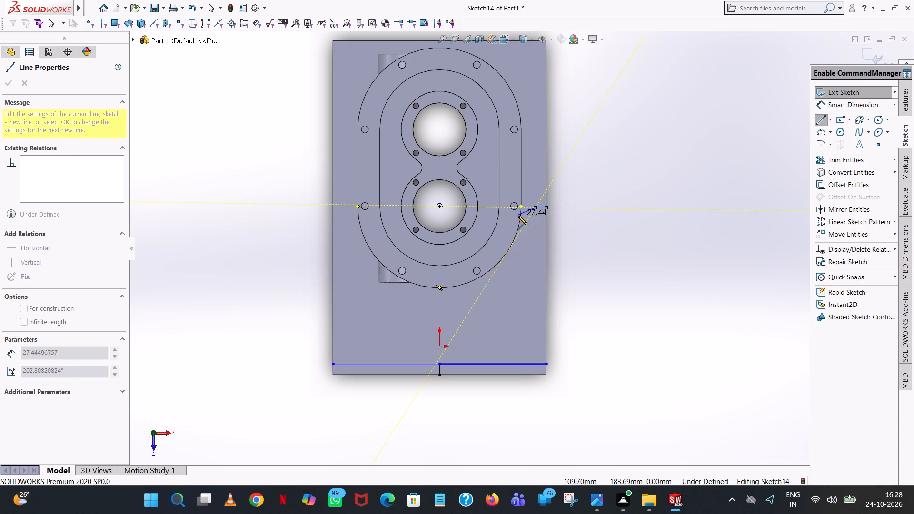
right_click(627, 152)
left_click(647, 162)
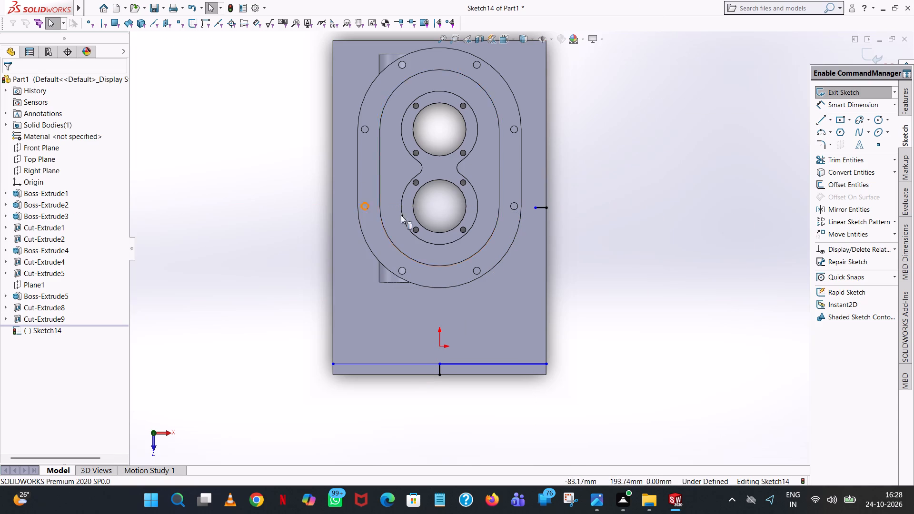
left_click(542, 207)
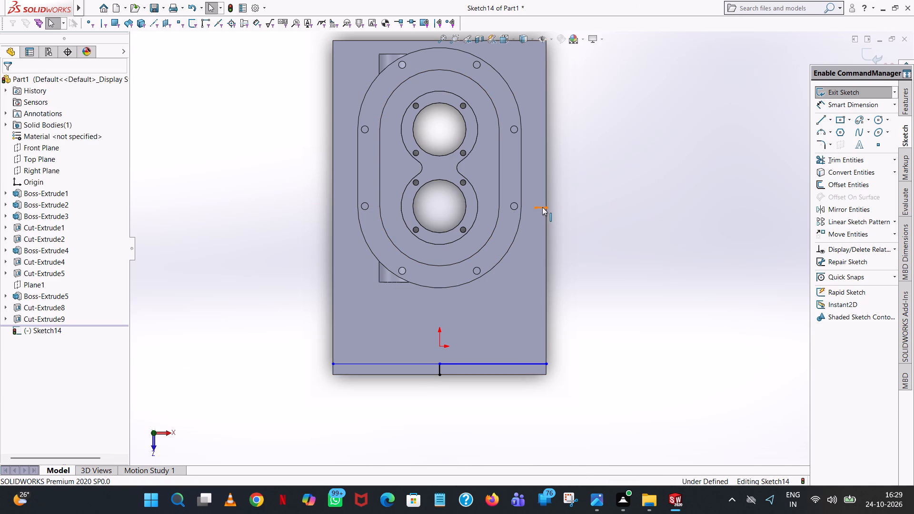
left_click(685, 247)
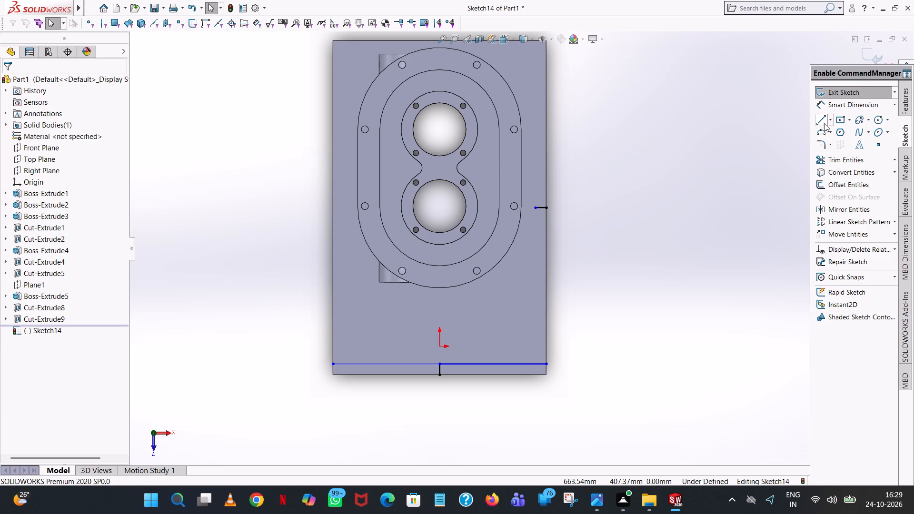
Draw two 235 mm vertical lines from the inner end of the right-hand 15 mm line to the plate's upper and lower edges.
left_click(821, 122)
left_click(535, 209)
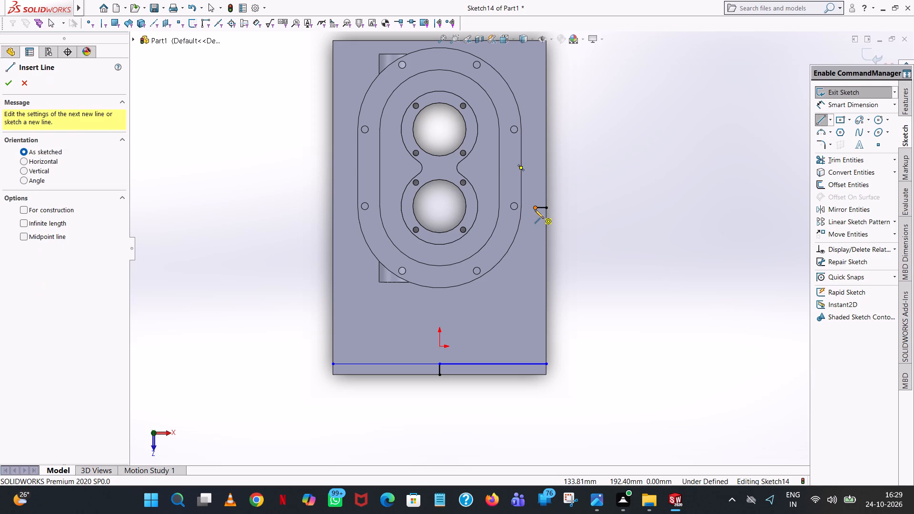
scroll(536, 80, "up", 3)
scroll(536, 80, "down", 6)
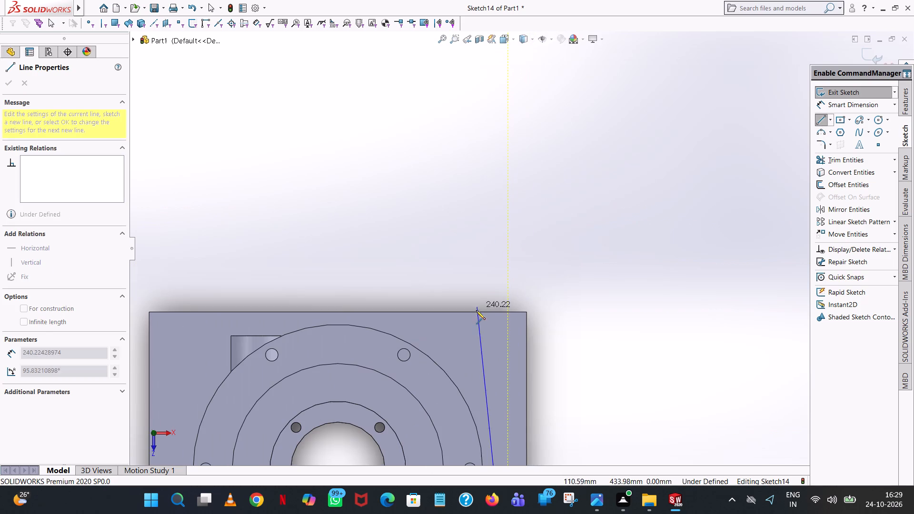
left_click(508, 312)
right_click(508, 312)
left_click(532, 318)
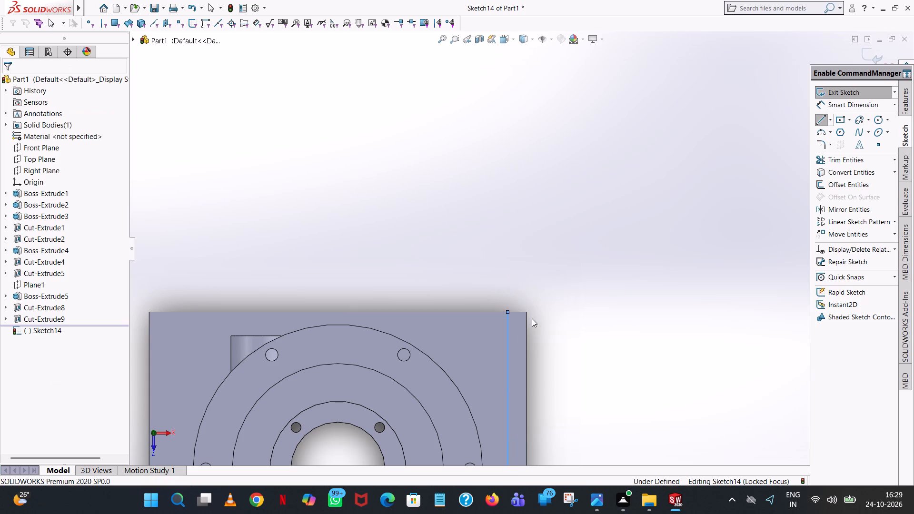
scroll(533, 318, "up", 8)
left_click(818, 123)
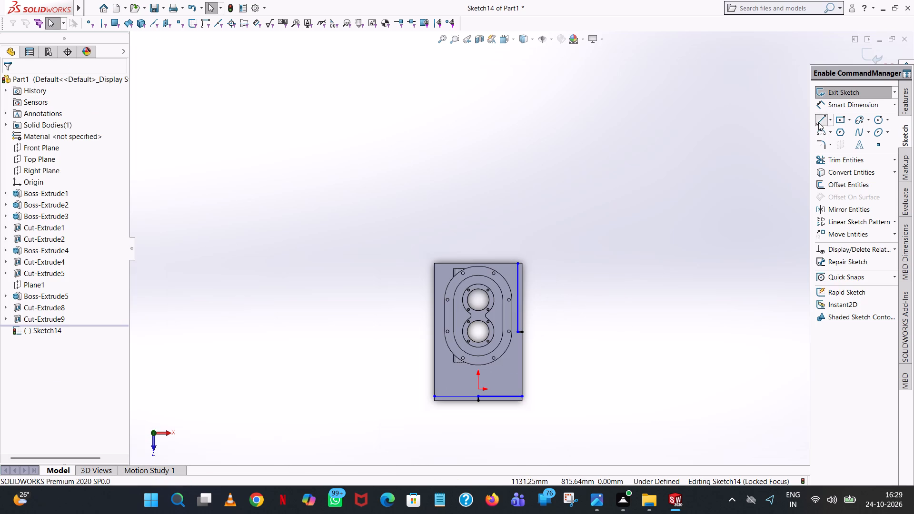
scroll(534, 343, "down", 4)
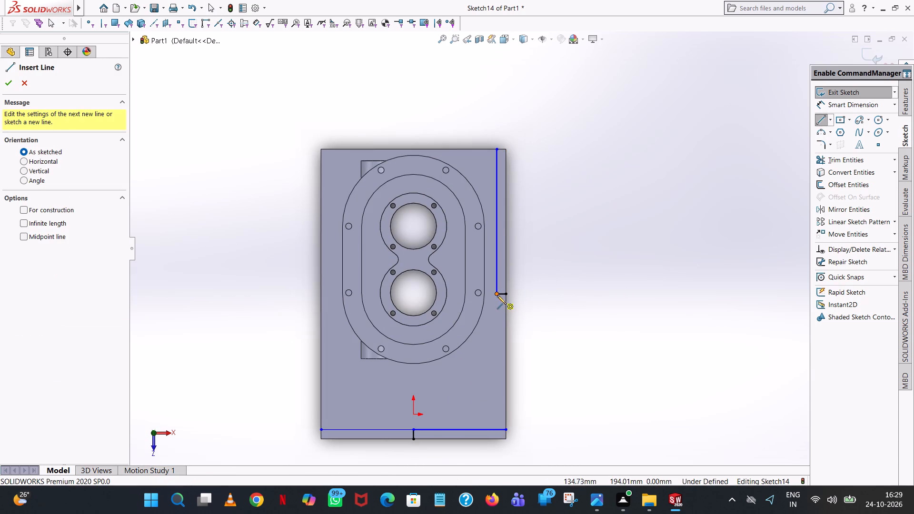
left_click(496, 294)
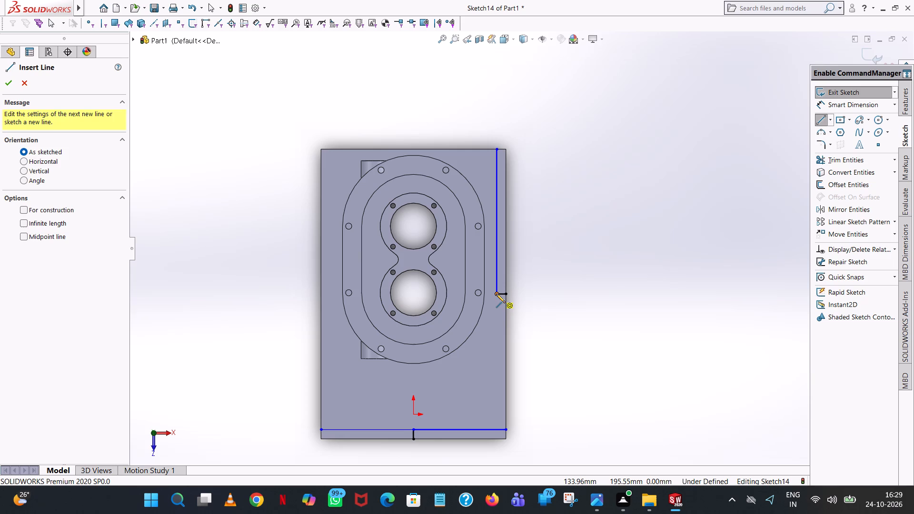
left_click(497, 440)
right_click(497, 440)
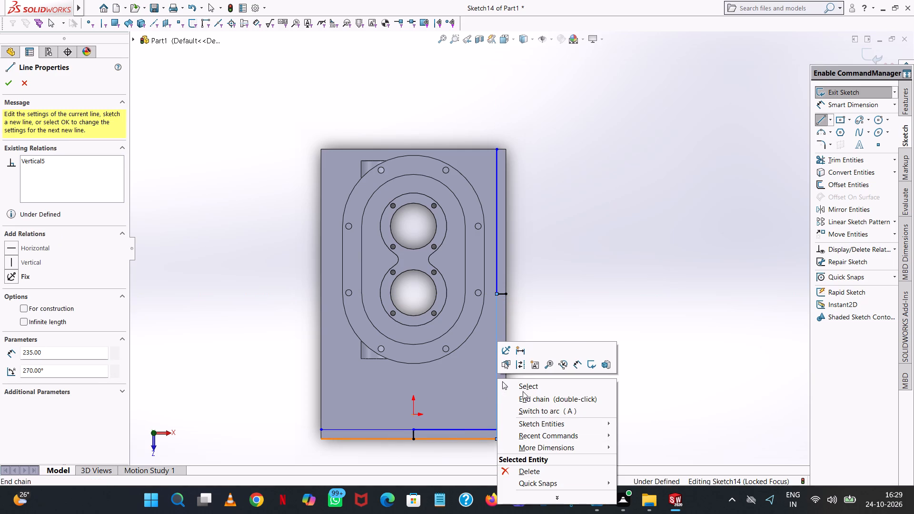
left_click(523, 391)
Sketch a 15 mm vertical line downward from the midpoint of the plate's upper edge.
left_click(818, 117)
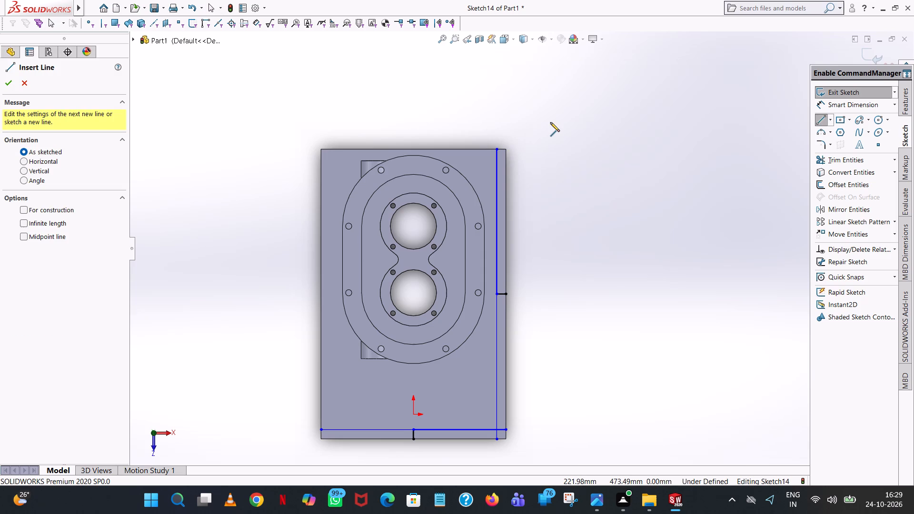
scroll(417, 153, "down", 2)
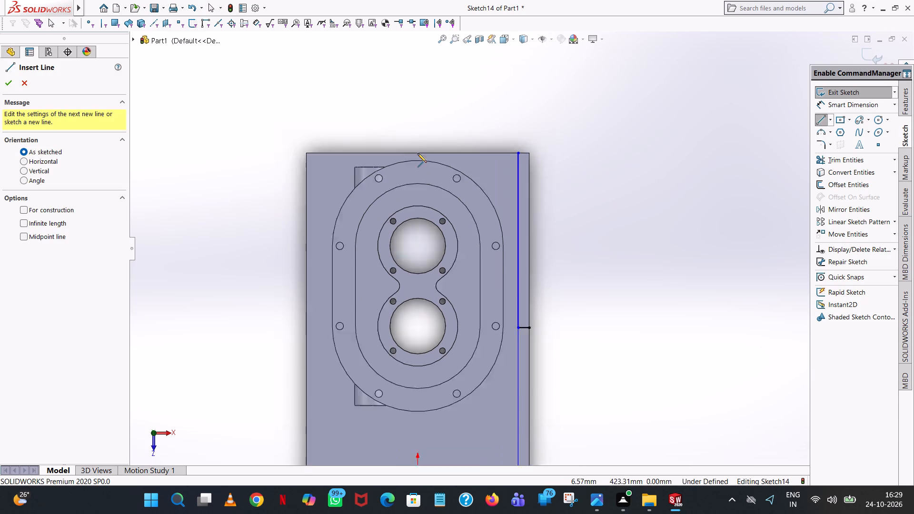
scroll(417, 153, "down", 3)
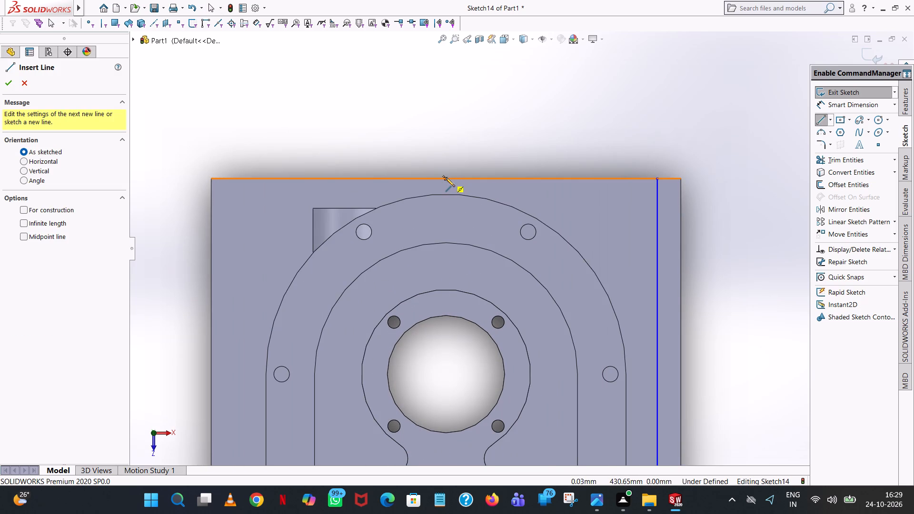
left_click(445, 178)
left_click(445, 192)
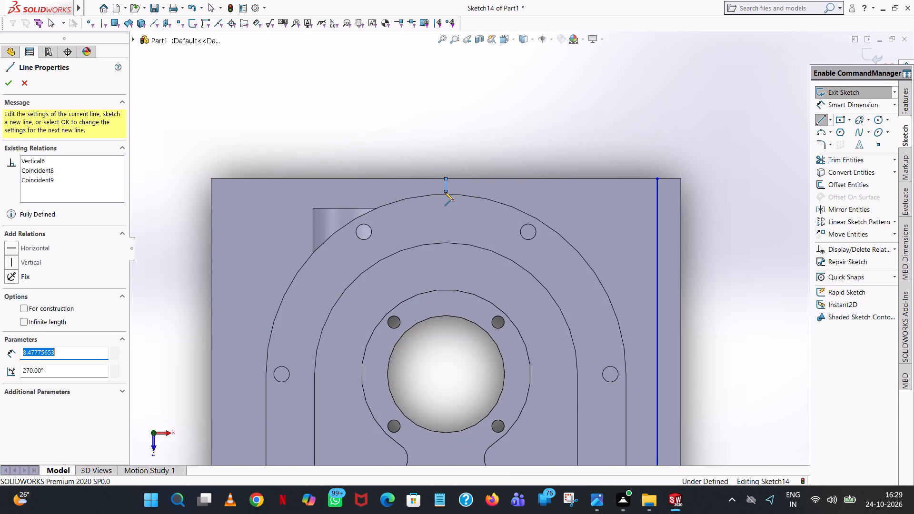
type("15")
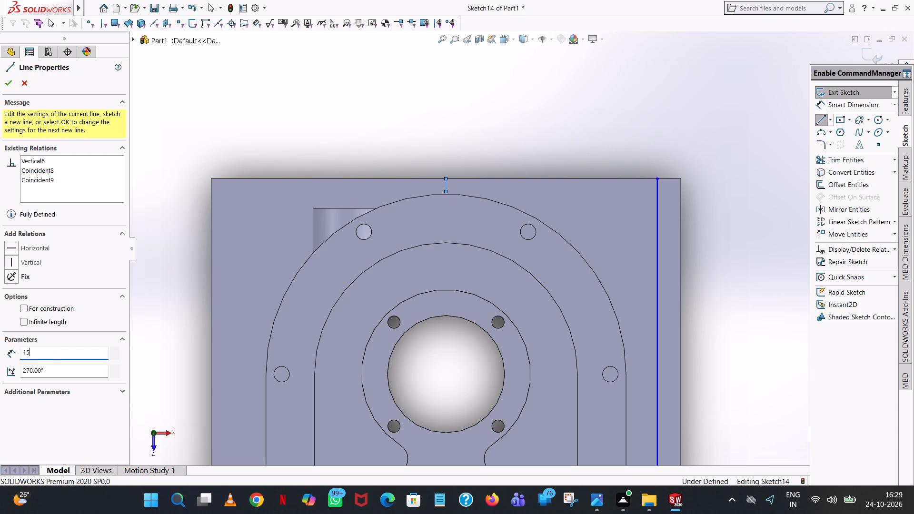
key("Return")
Draw two 150 mm horizontal lines from the bottom of the upper 15 mm line out to the plate's right and left edges.
left_click(682, 202)
right_click(682, 202)
left_click(711, 209)
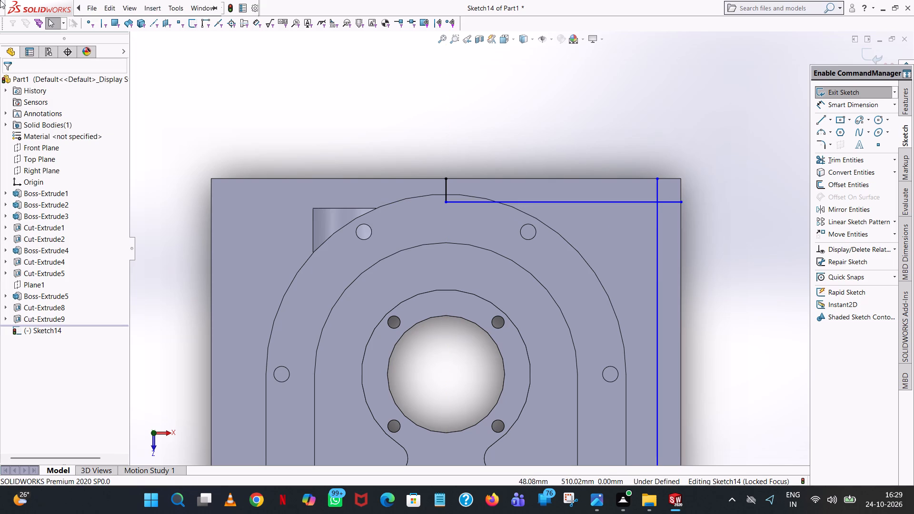
left_click(820, 119)
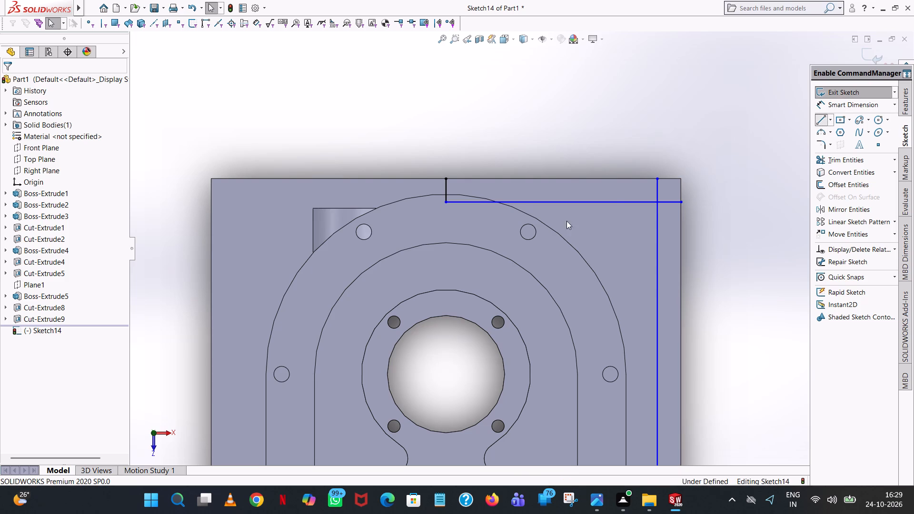
left_click(445, 202)
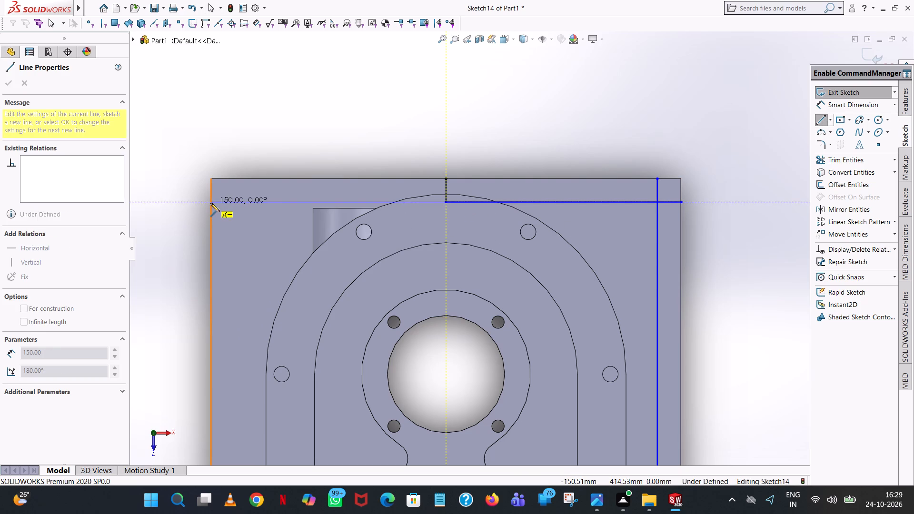
left_click(210, 203)
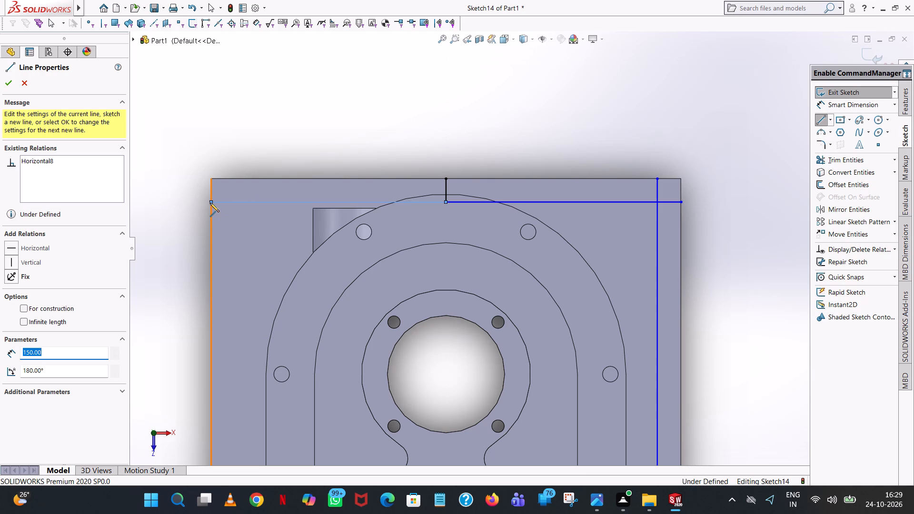
right_click(210, 203)
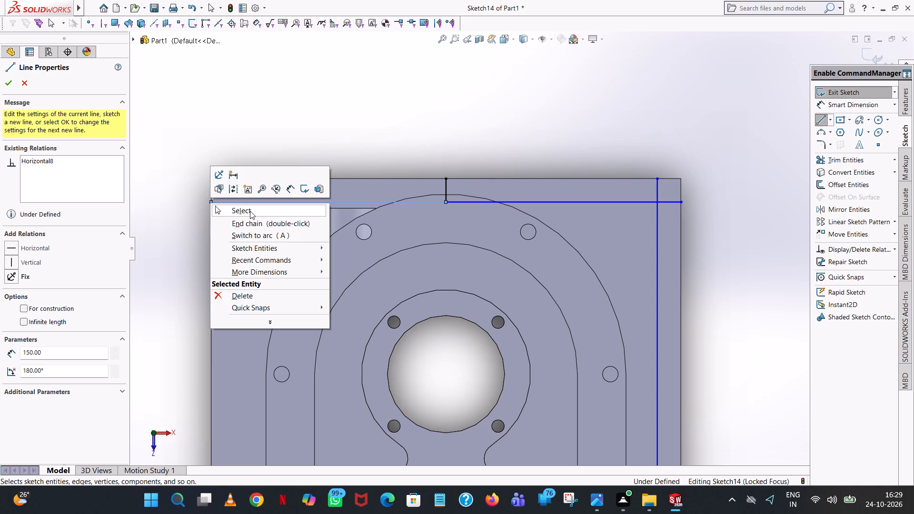
left_click(250, 211)
scroll(391, 264, "up", 6)
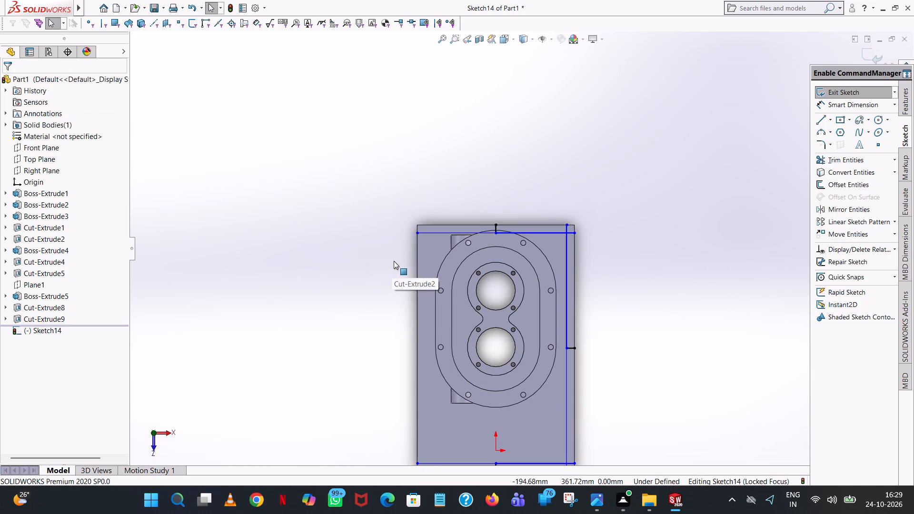
Sketch a 15 mm horizontal line inward from the midpoint of the plate's left edge.
scroll(397, 259, "up", 3)
left_click(822, 122)
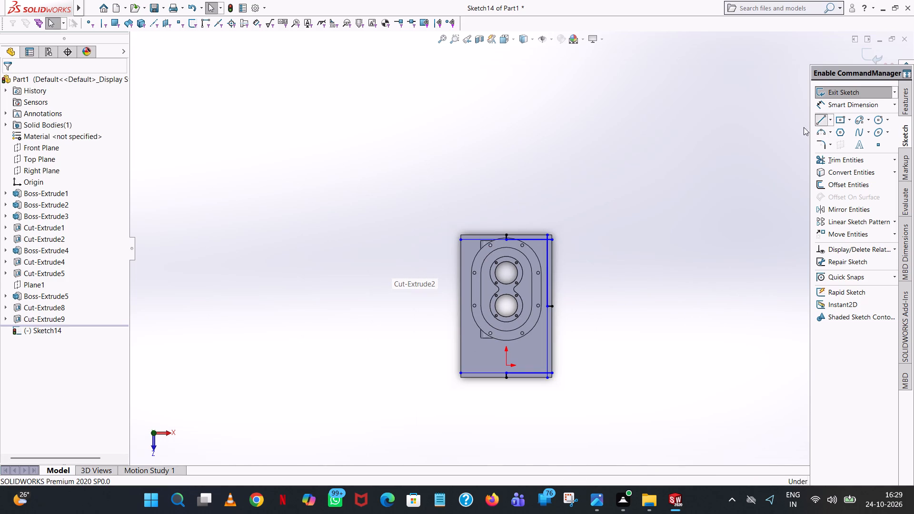
scroll(475, 326, "down", 4)
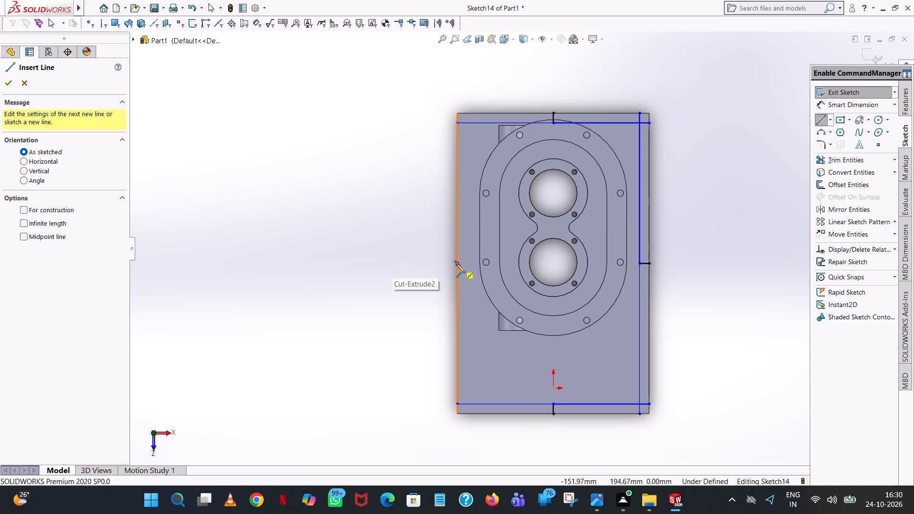
left_click(456, 263)
left_click(469, 263)
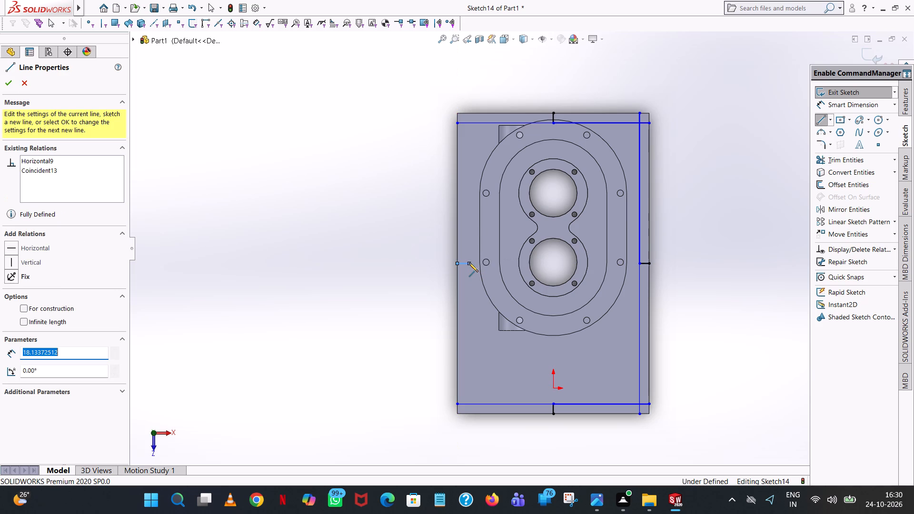
type("15")
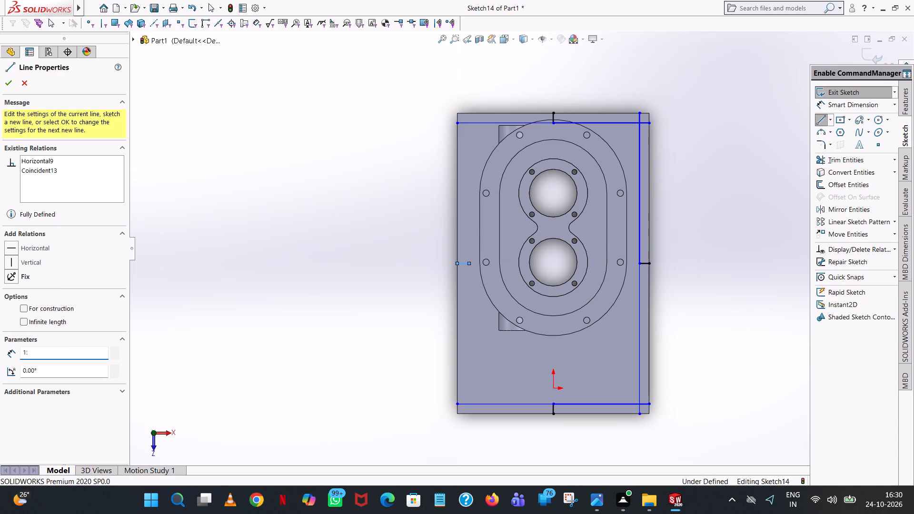
key("Return")
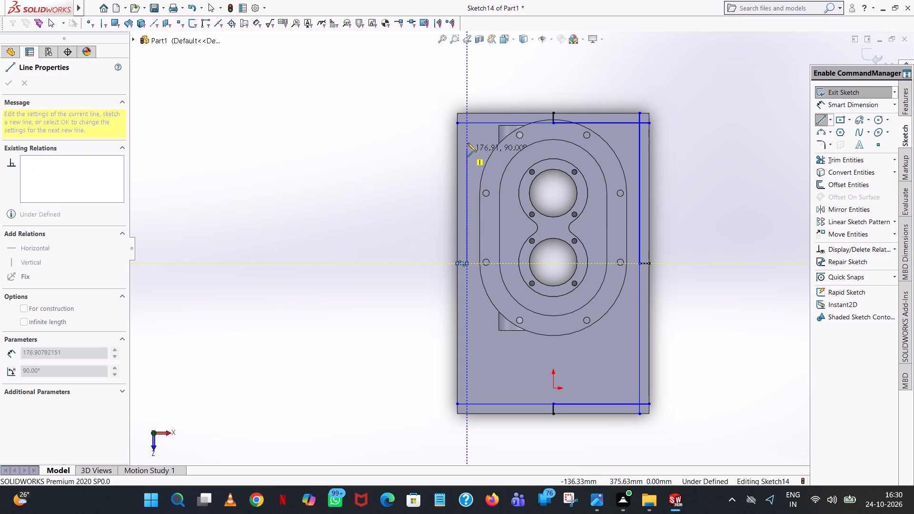
Draw two 235 mm vertical lines from the inner end of the left-hand 15 mm line to the plate's upper and lower edges.
left_click(466, 111)
right_click(466, 111)
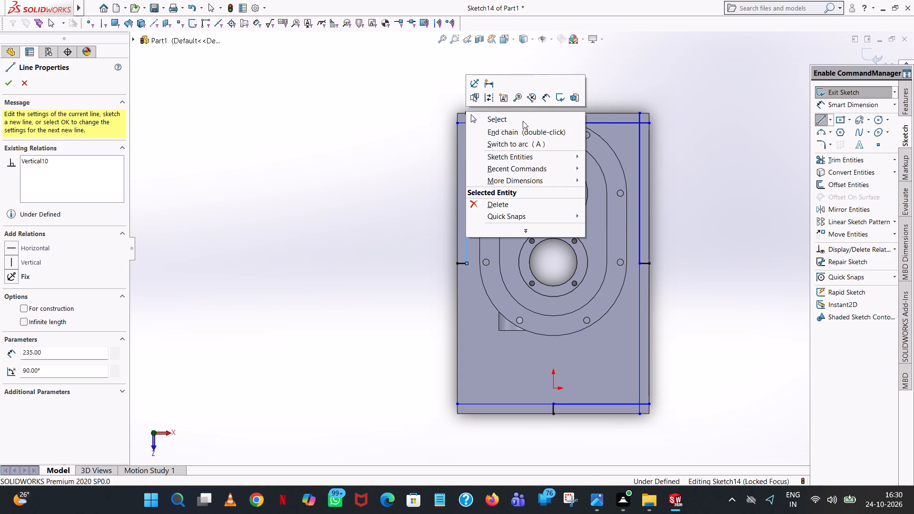
left_click(523, 121)
left_click(820, 117)
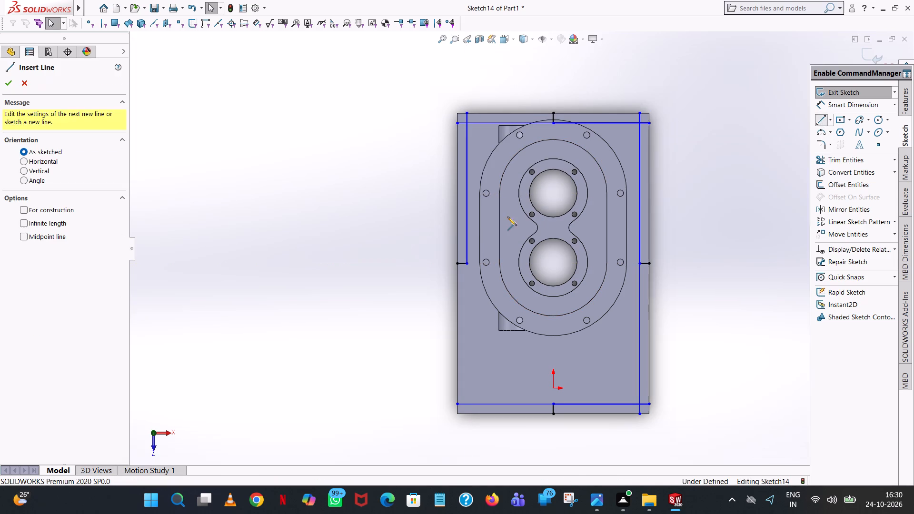
left_click(466, 262)
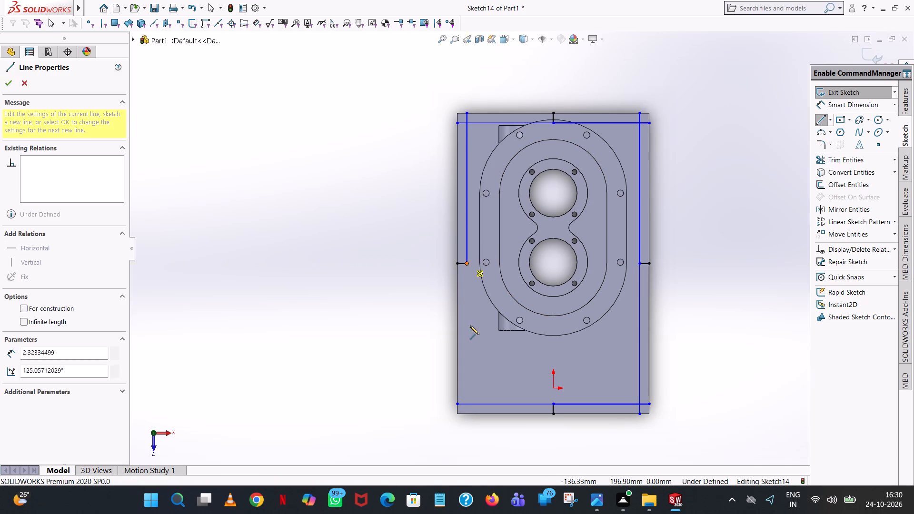
left_click(466, 414)
right_click(466, 414)
left_click(494, 398)
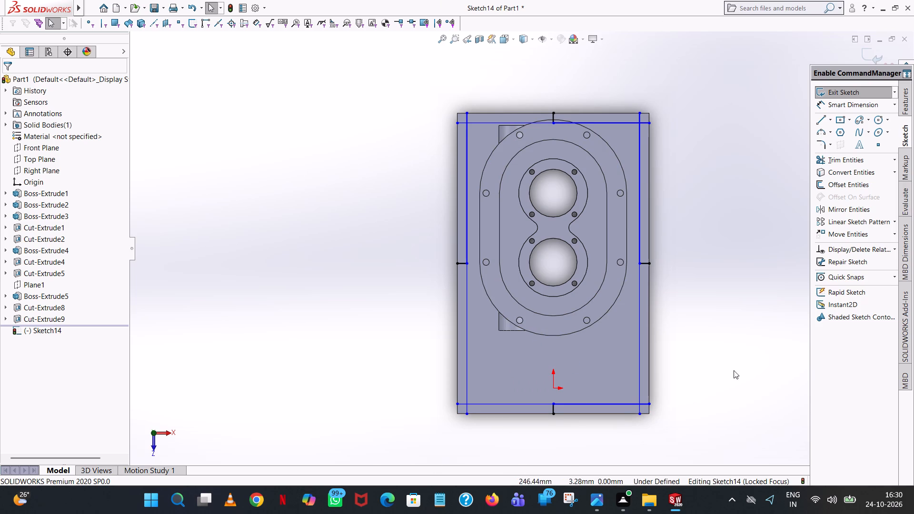
Trim the overhanging line ends at all four corners and the four 15 mm connecting lines, leaving only the closed inner rectangle.
left_click(845, 160)
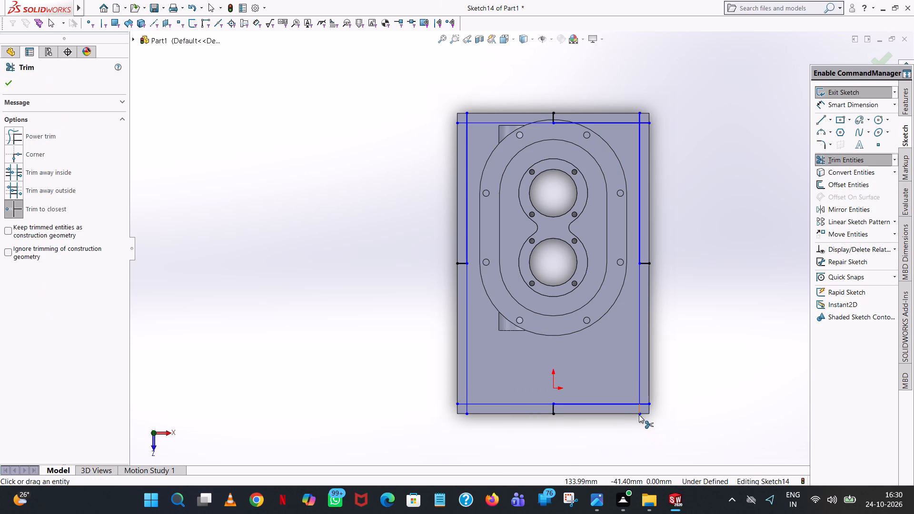
left_click(639, 412)
left_click(646, 402)
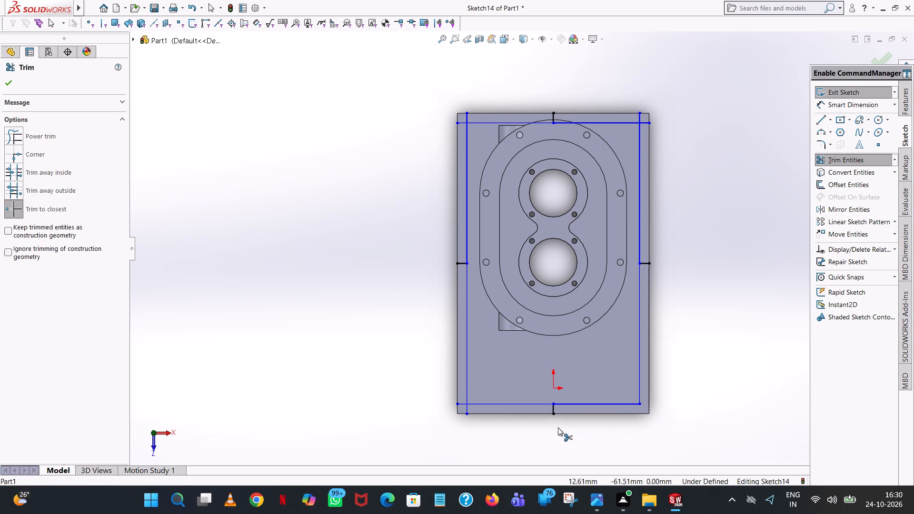
left_click(553, 411)
left_click(463, 411)
left_click(465, 409)
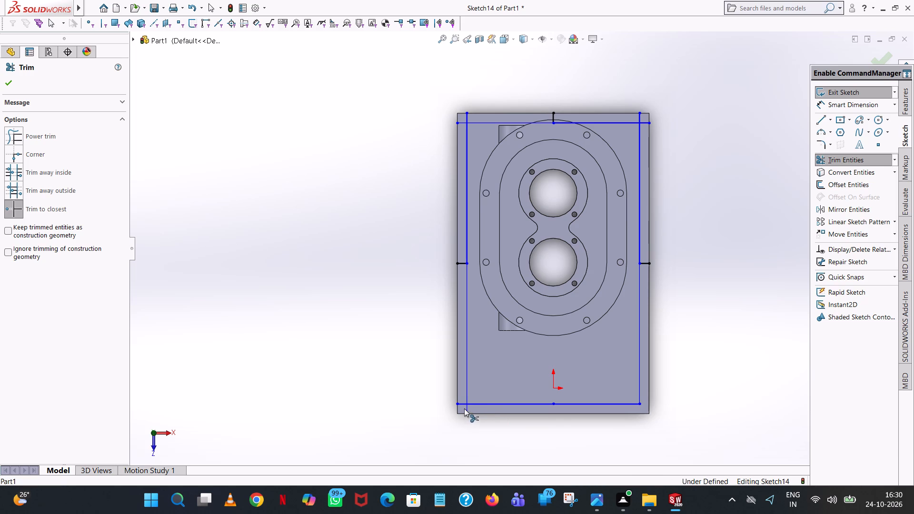
left_click(458, 404)
left_click(459, 263)
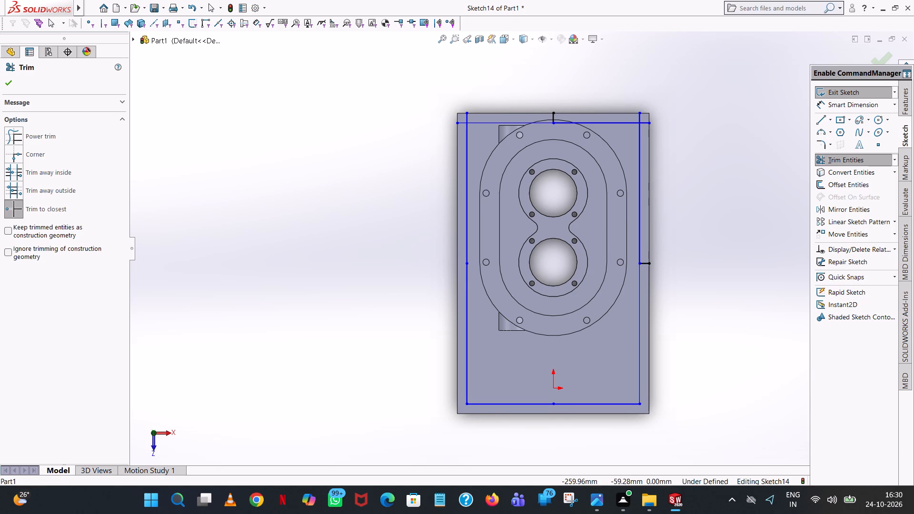
left_click(466, 115)
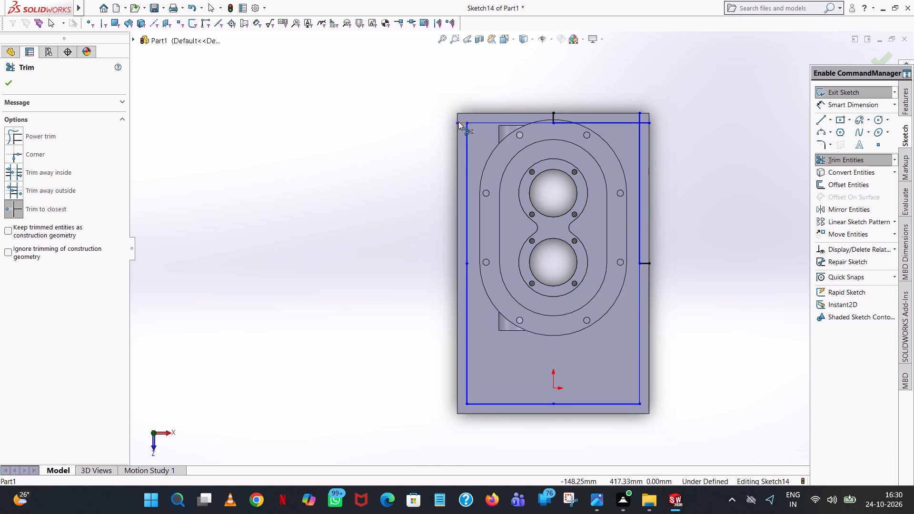
left_click(458, 121)
left_click(551, 115)
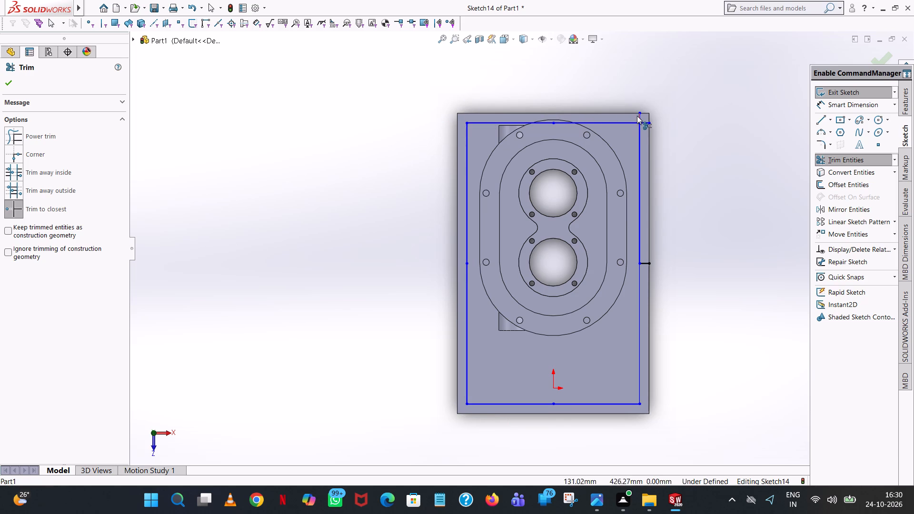
left_click(638, 115)
left_click(644, 124)
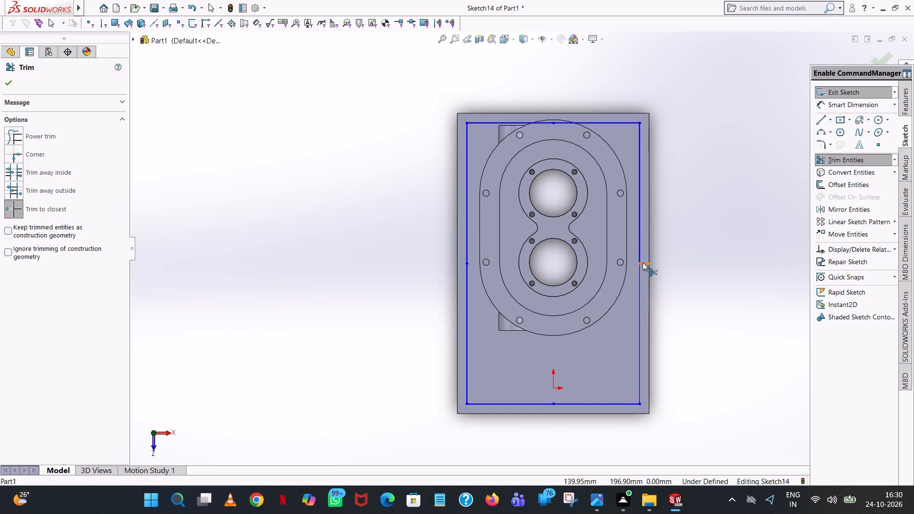
left_click(643, 262)
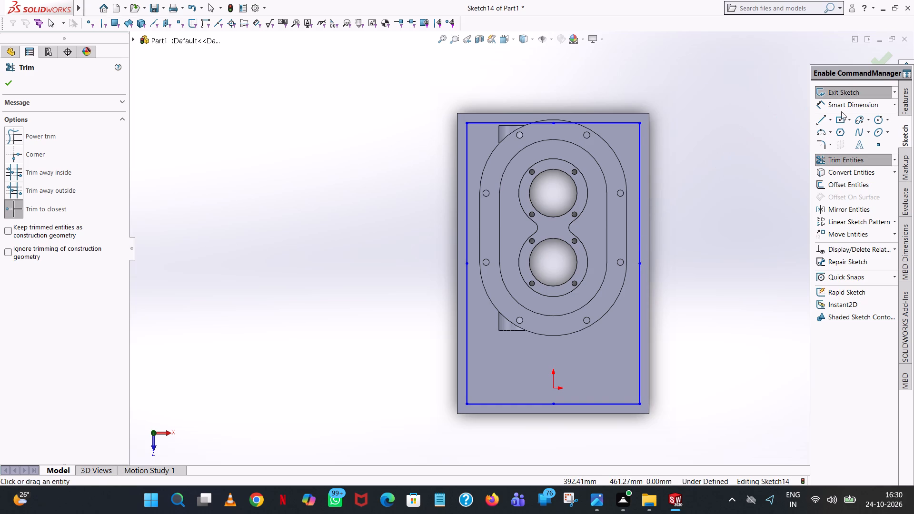
Dimension the inner rectangle's left side, giving its full height and its horizontal distance from the origin.
left_click(846, 101)
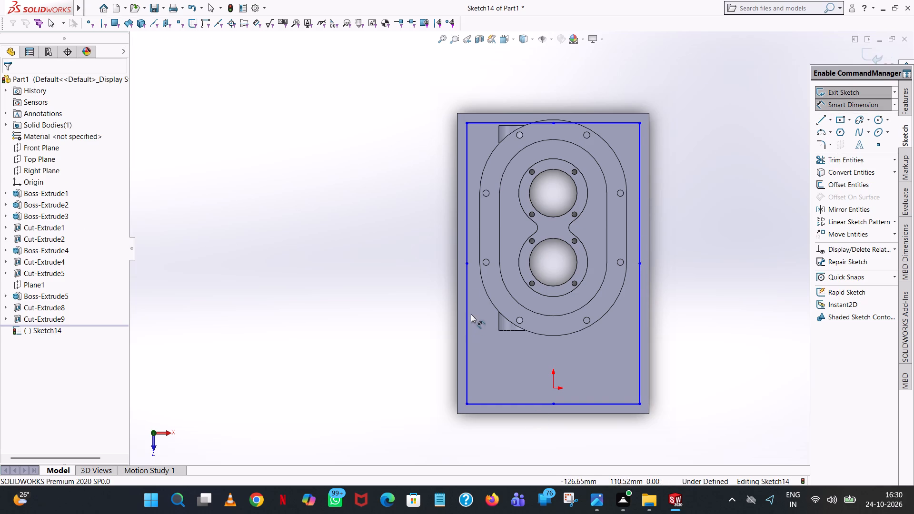
left_click(467, 124)
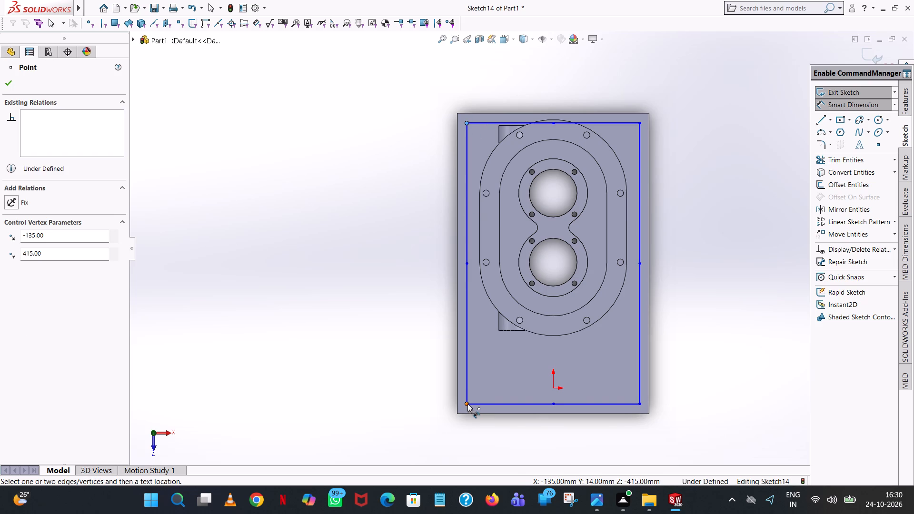
left_click(467, 404)
left_click(274, 354)
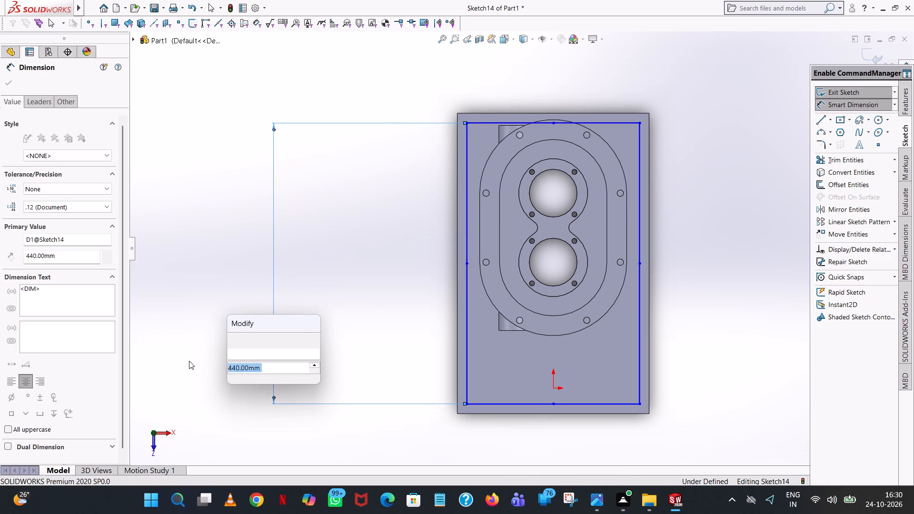
left_click(230, 342)
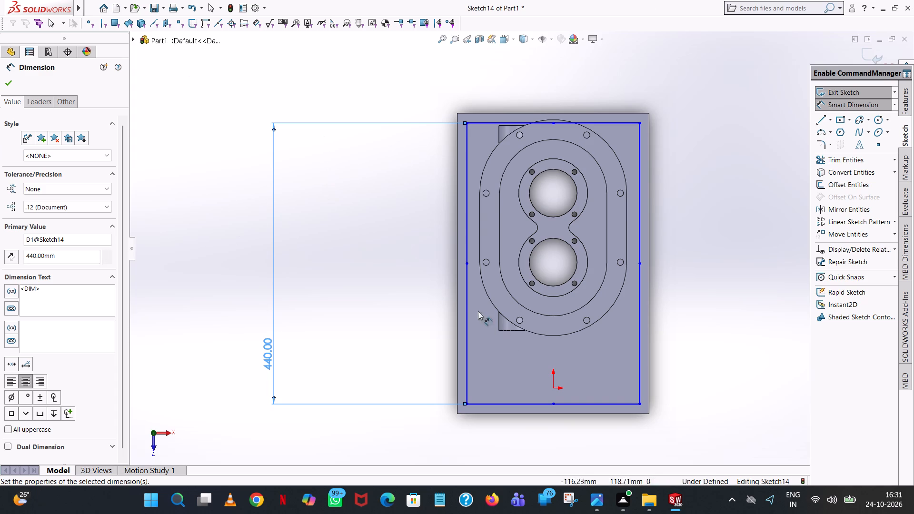
left_click(466, 296)
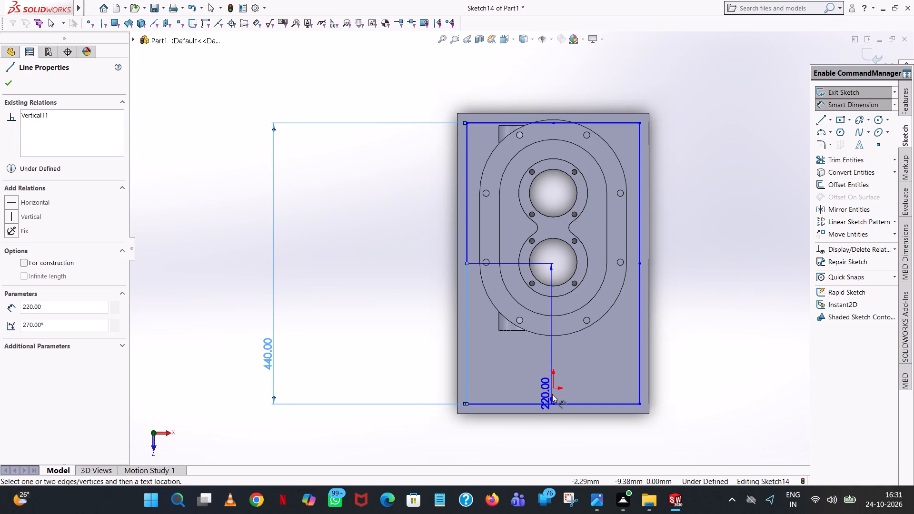
left_click(552, 388)
left_click(515, 446)
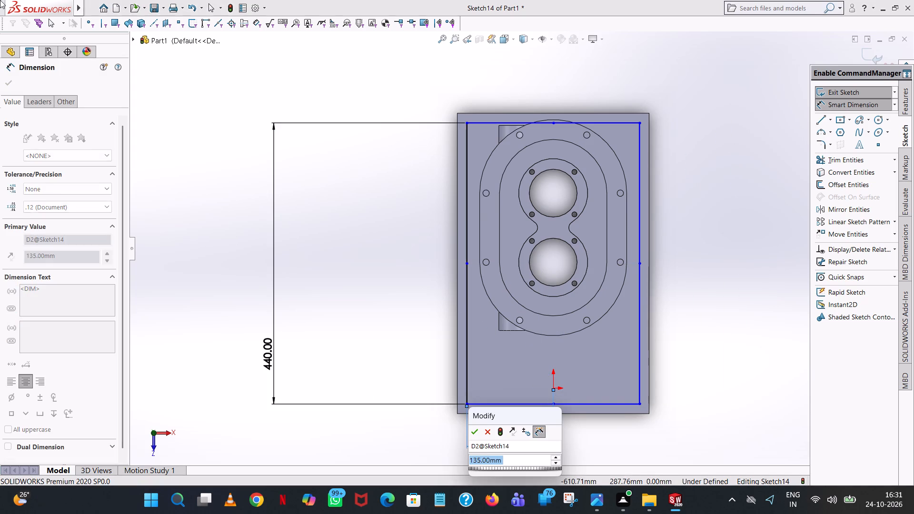
left_click(475, 432)
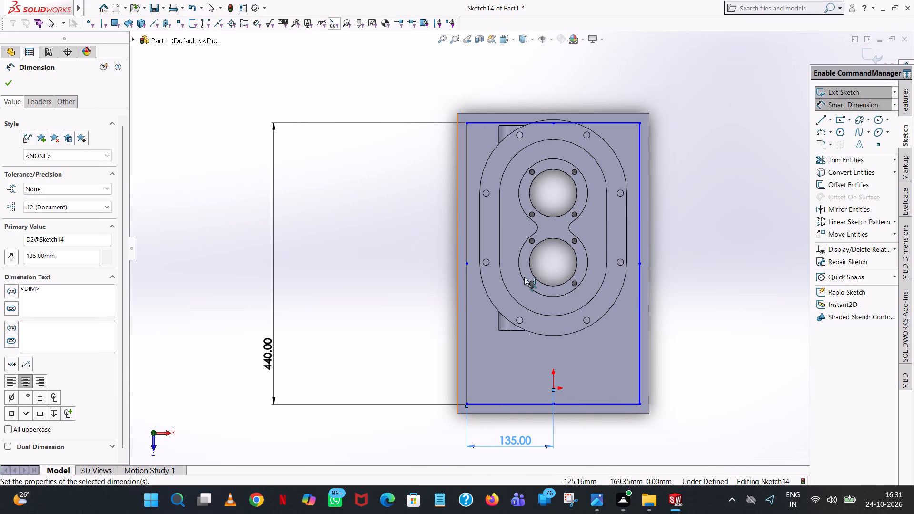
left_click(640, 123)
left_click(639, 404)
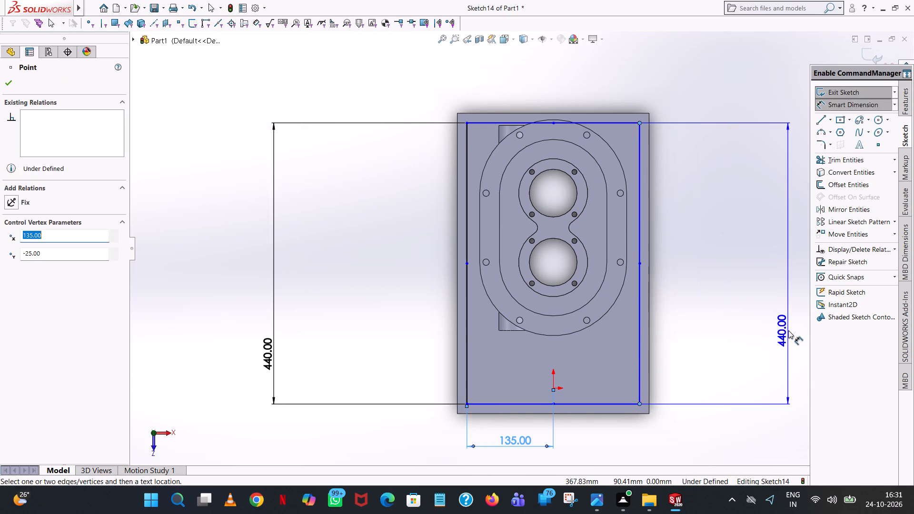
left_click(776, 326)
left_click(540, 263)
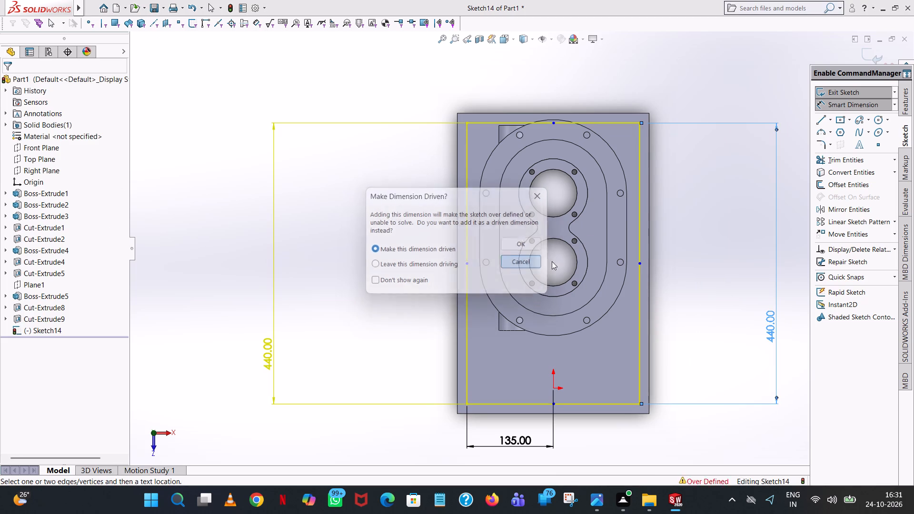
Dimension the horizontal distance from the inner rectangle's right side to the origin.
left_click(639, 338)
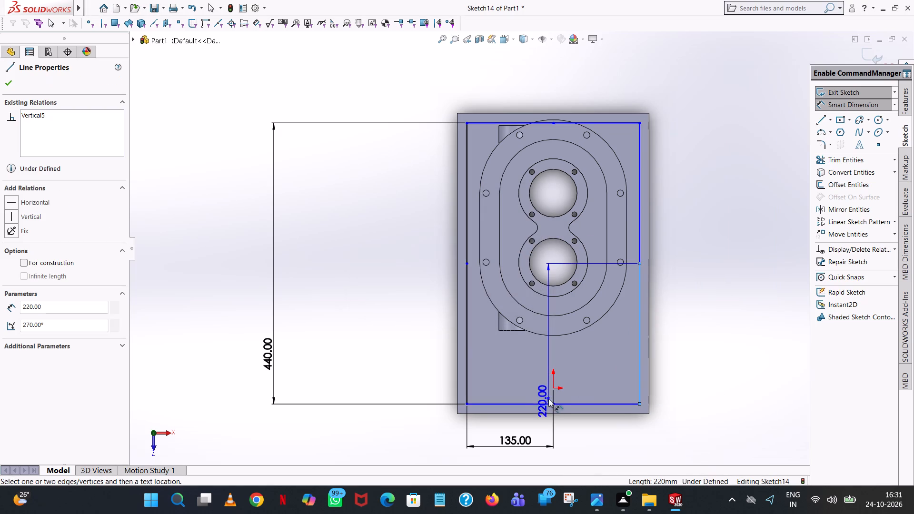
left_click(556, 388)
left_click(592, 456)
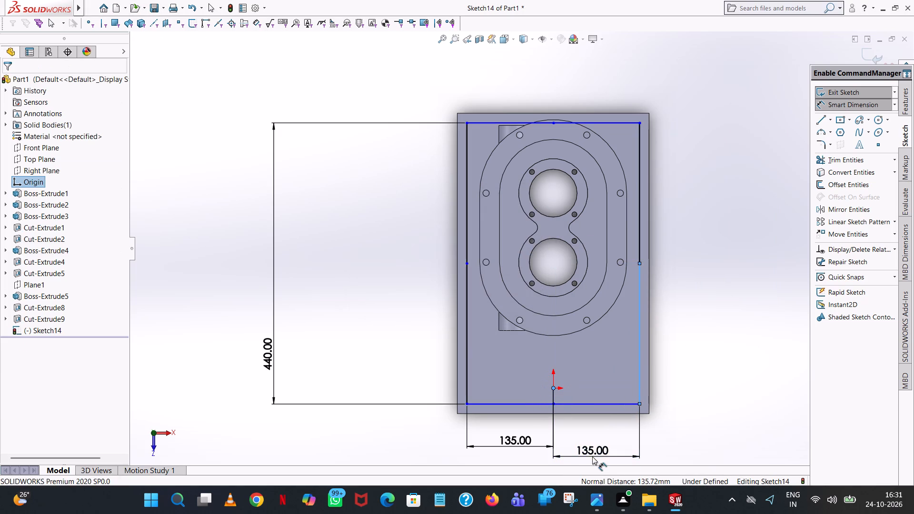
left_click(554, 444)
left_click(716, 193)
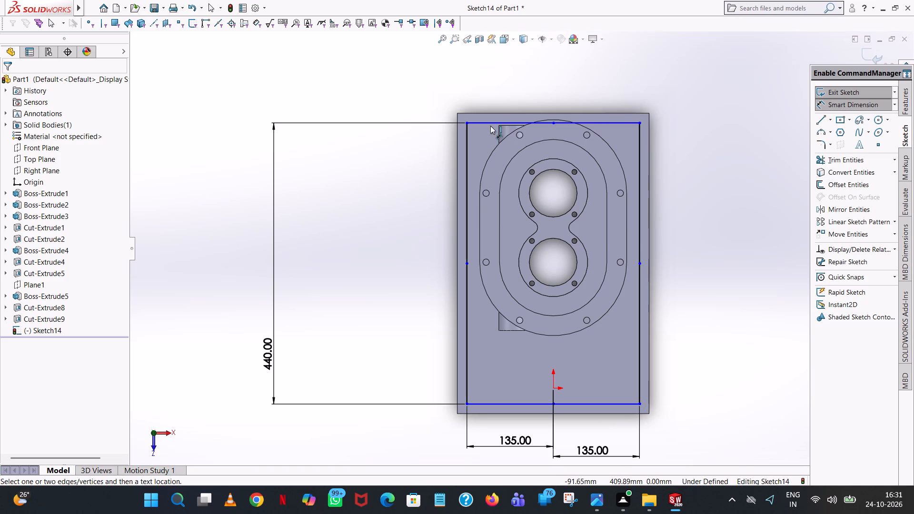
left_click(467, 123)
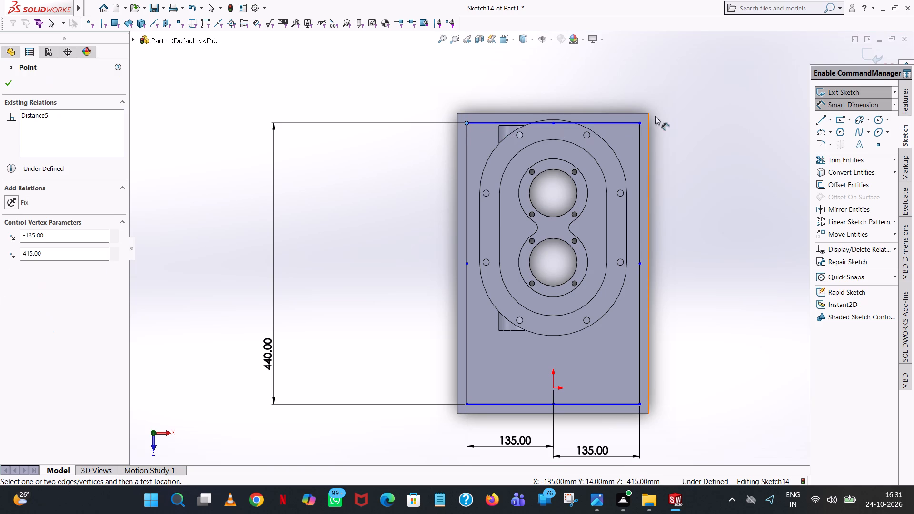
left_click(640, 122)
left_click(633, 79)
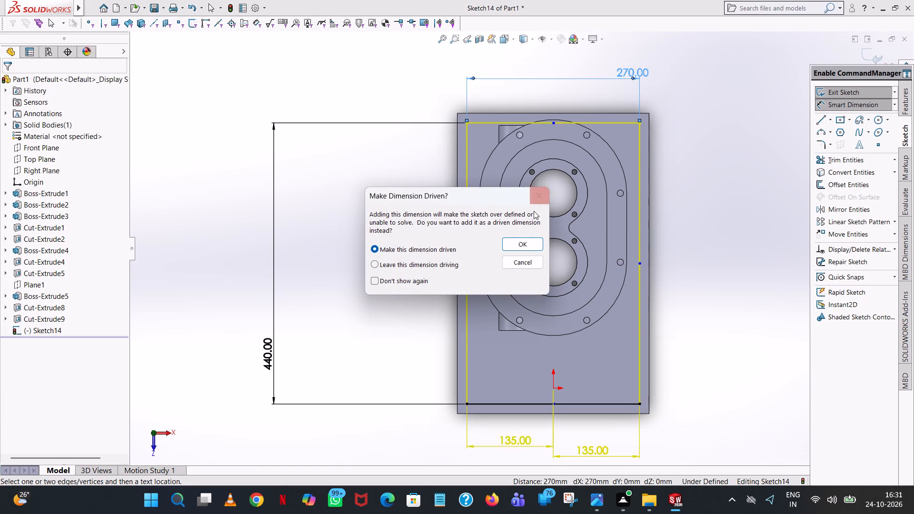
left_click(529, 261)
Dimension the vertical distance from the inner rectangle's upper side to the origin.
left_click(584, 121)
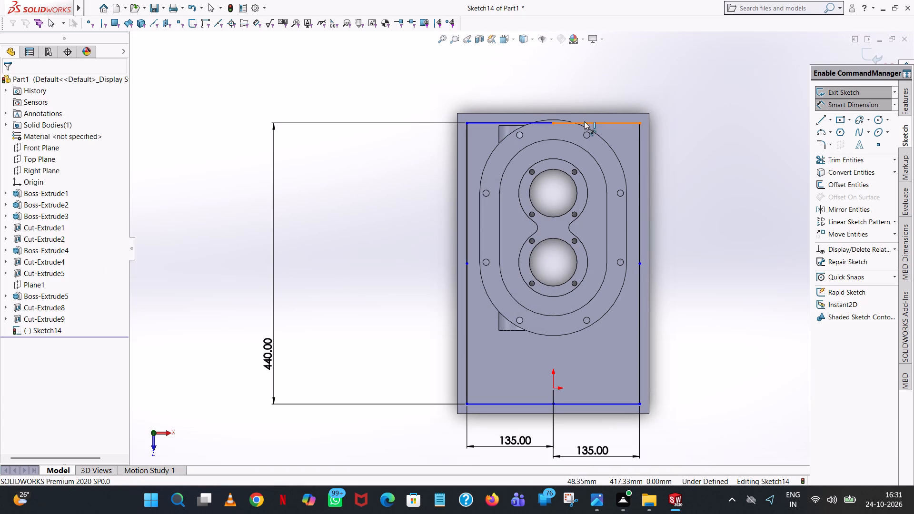
left_click(555, 390)
left_click(755, 325)
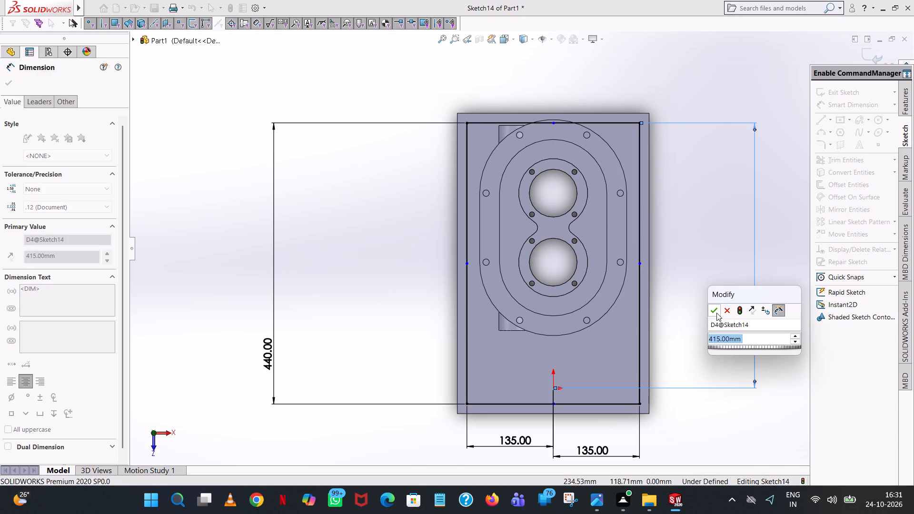
left_click(716, 313)
left_click(652, 71)
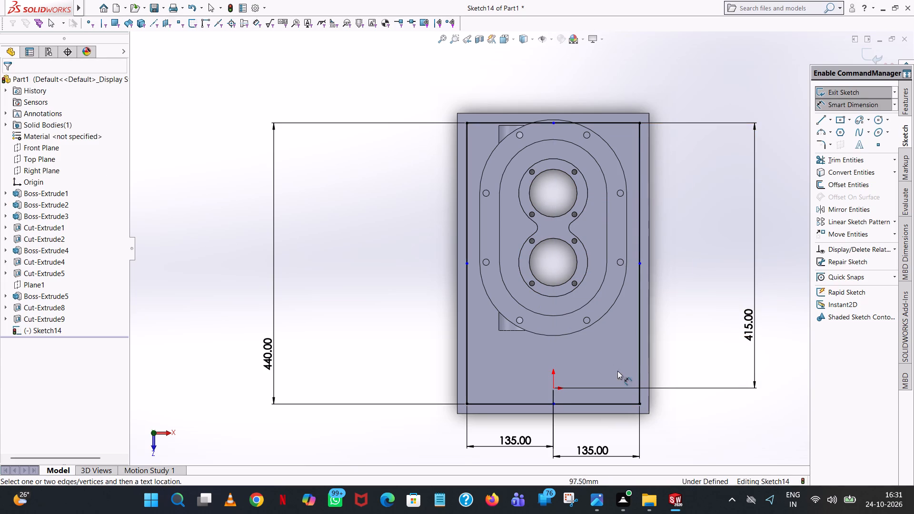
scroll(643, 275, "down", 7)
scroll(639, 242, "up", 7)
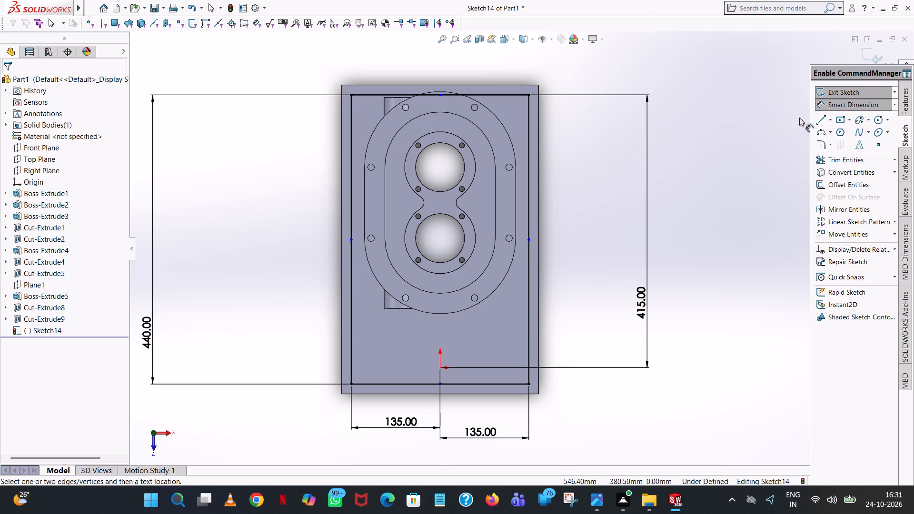
Sketch a circle of radius 7 mm centred on the midpoint of the inner rectangle's lower side.
left_click(875, 121)
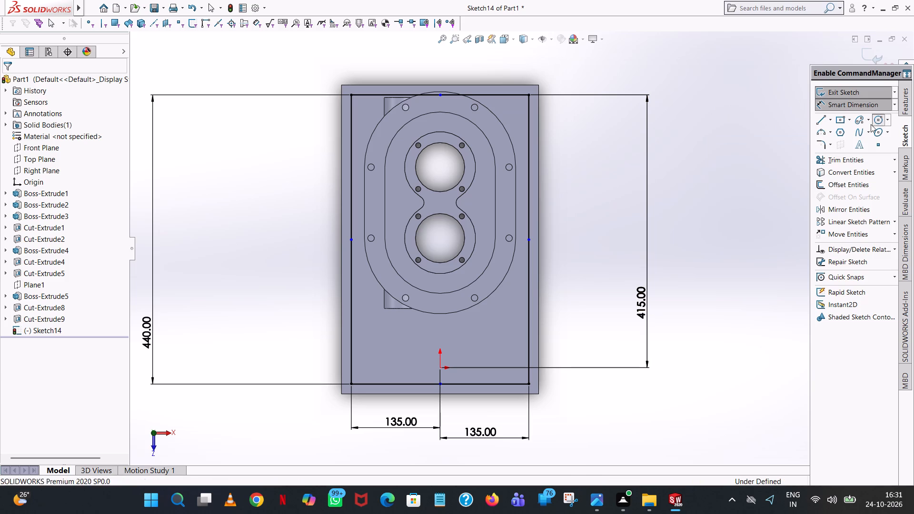
scroll(444, 385, "down", 5)
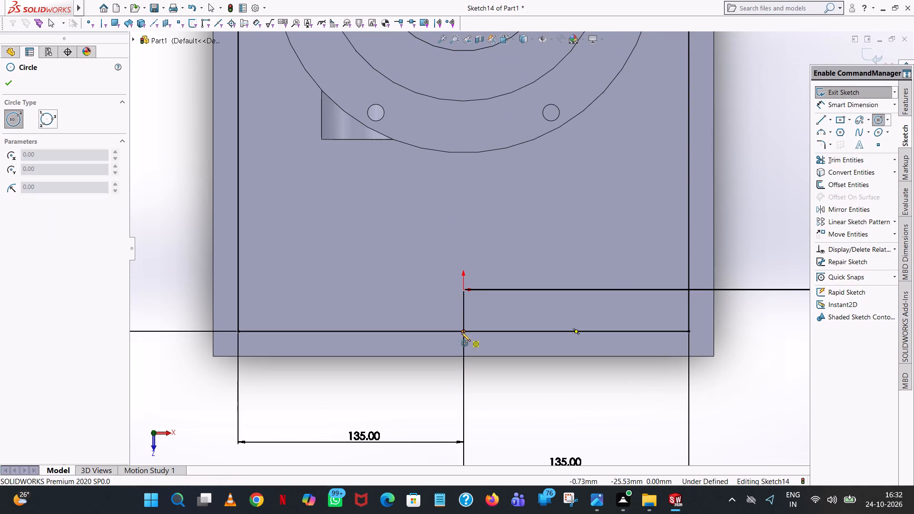
left_click(464, 332)
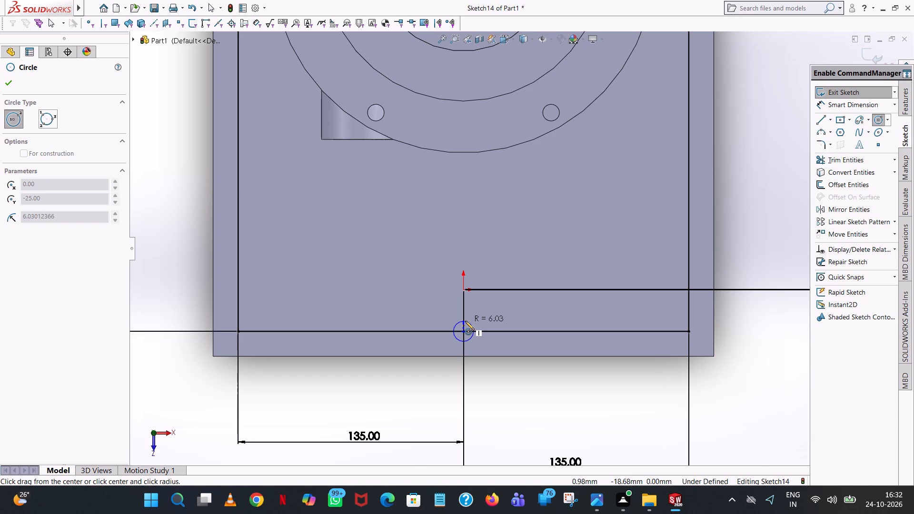
left_click(465, 321)
key("7")
key("Return")
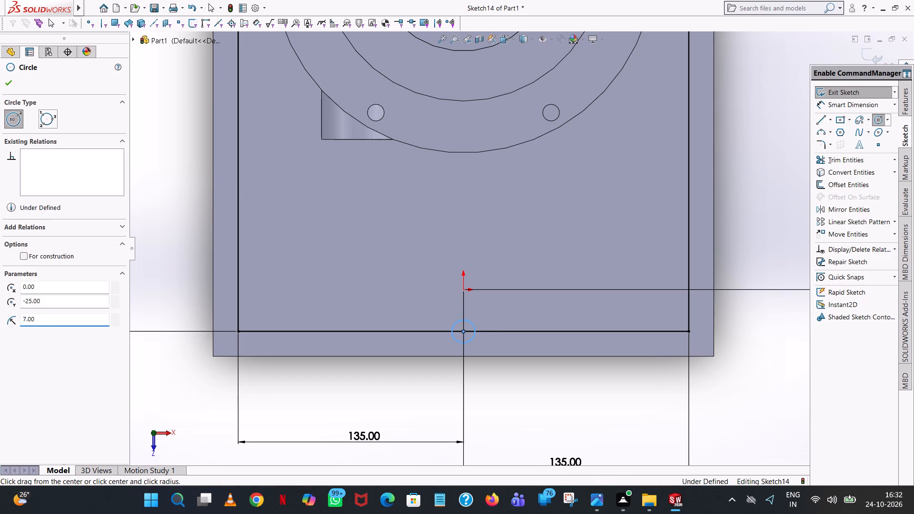
right_click(465, 321)
left_click(506, 327)
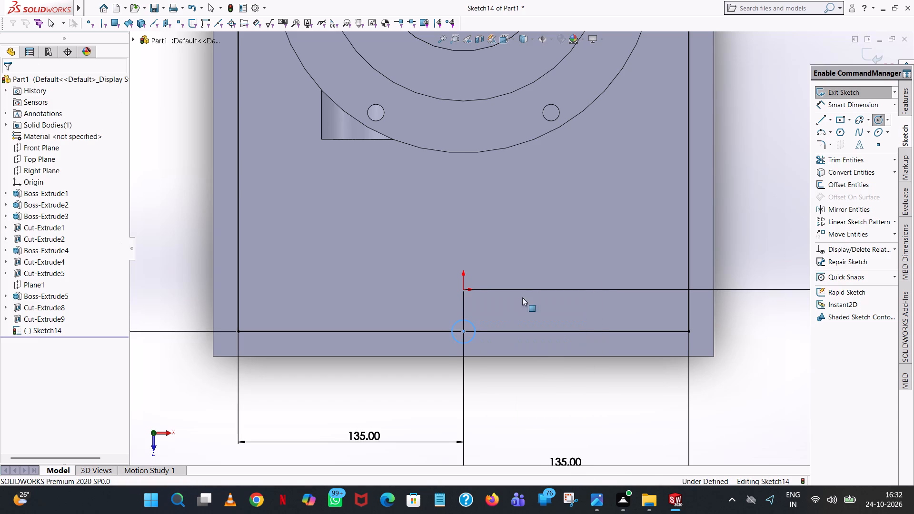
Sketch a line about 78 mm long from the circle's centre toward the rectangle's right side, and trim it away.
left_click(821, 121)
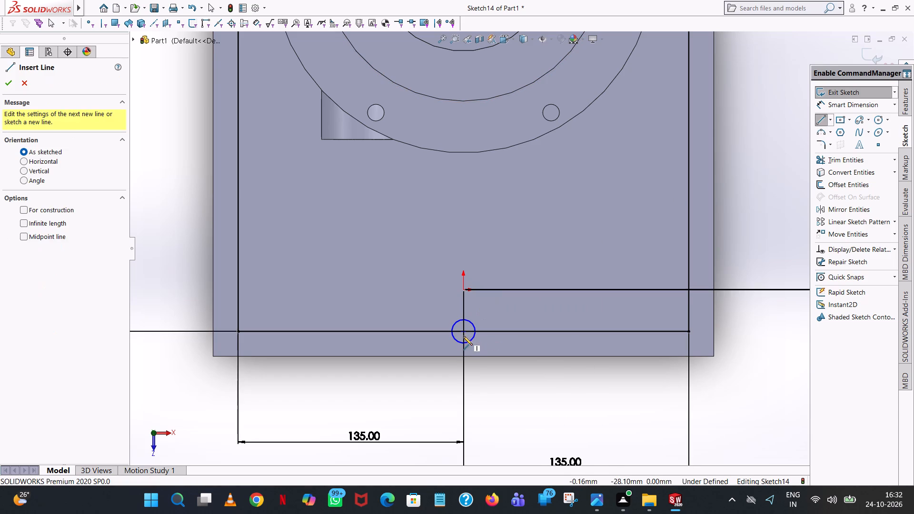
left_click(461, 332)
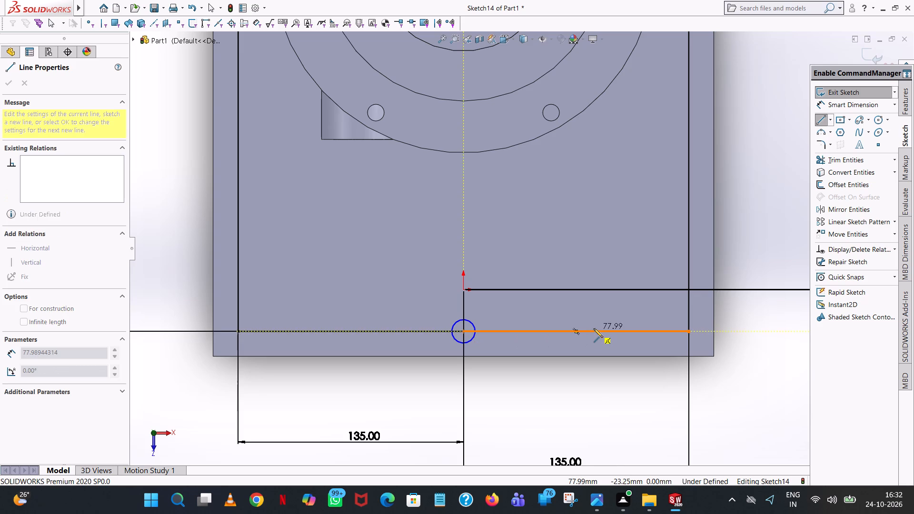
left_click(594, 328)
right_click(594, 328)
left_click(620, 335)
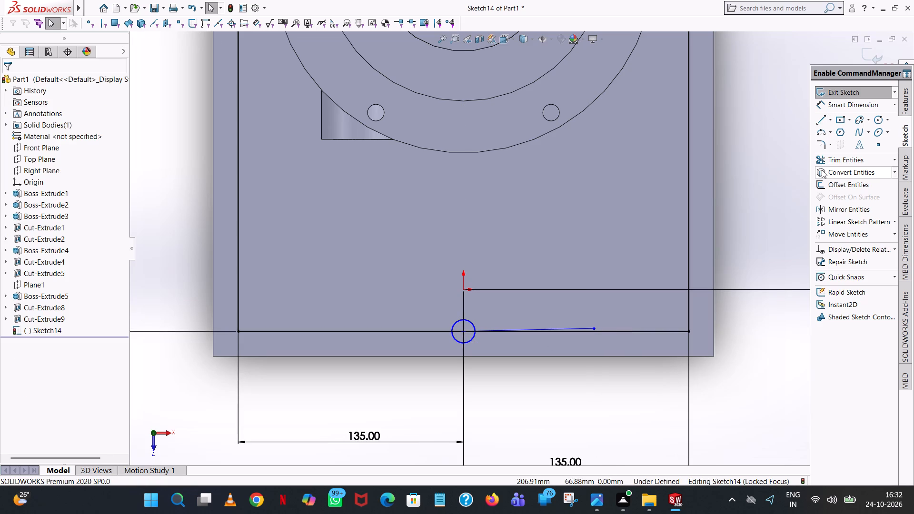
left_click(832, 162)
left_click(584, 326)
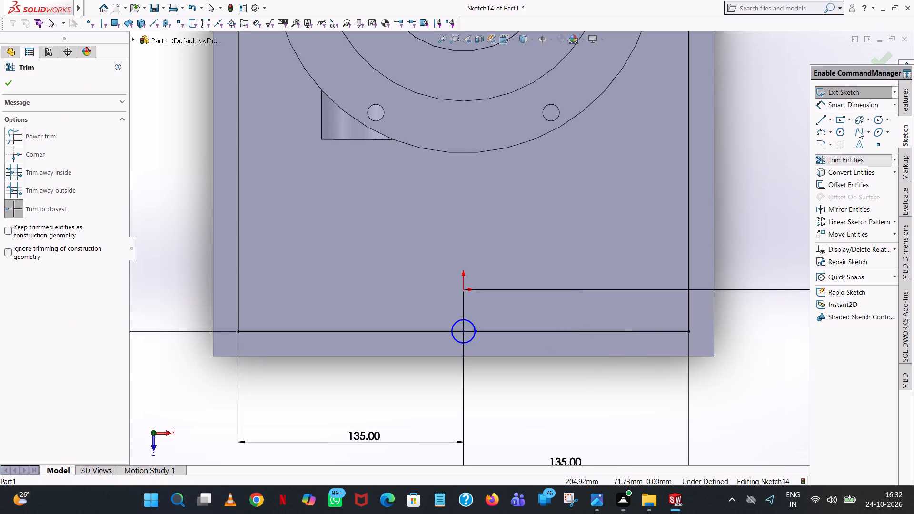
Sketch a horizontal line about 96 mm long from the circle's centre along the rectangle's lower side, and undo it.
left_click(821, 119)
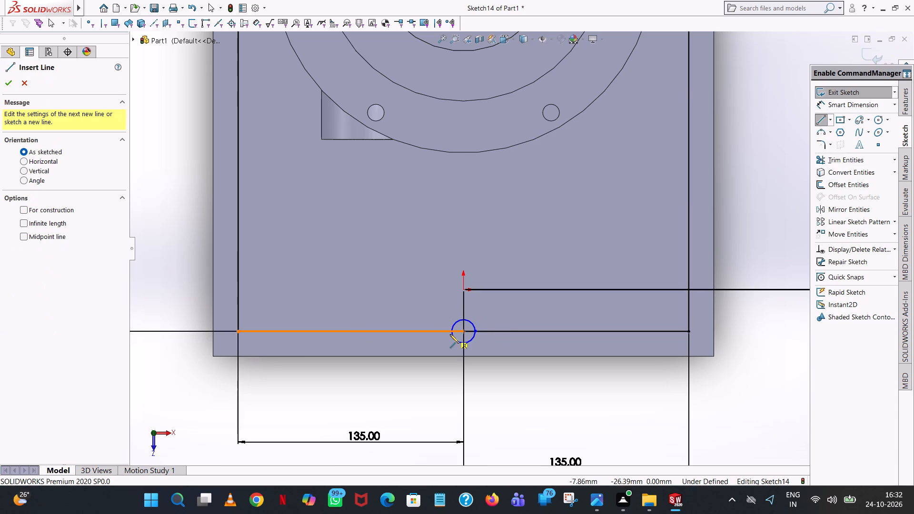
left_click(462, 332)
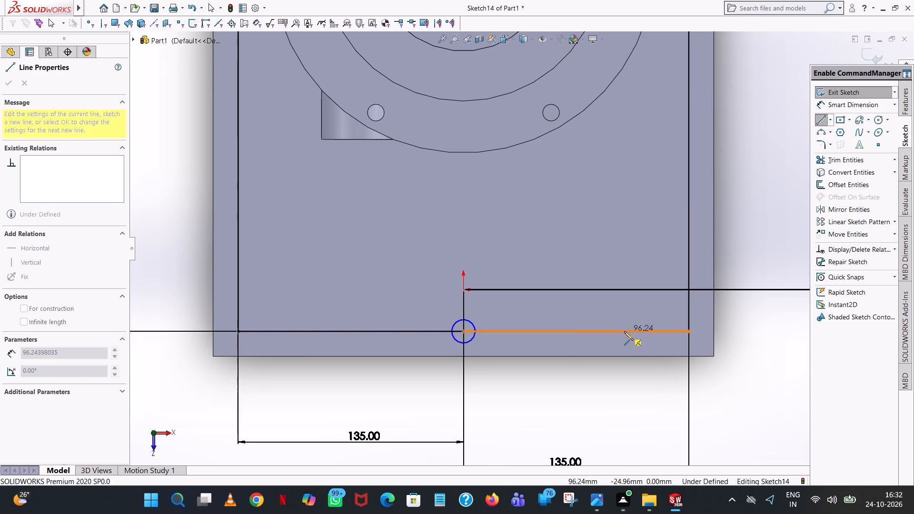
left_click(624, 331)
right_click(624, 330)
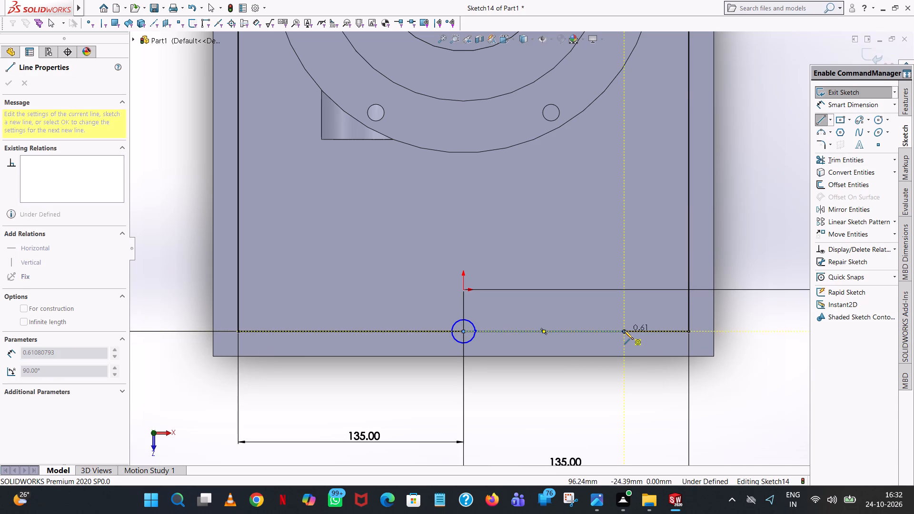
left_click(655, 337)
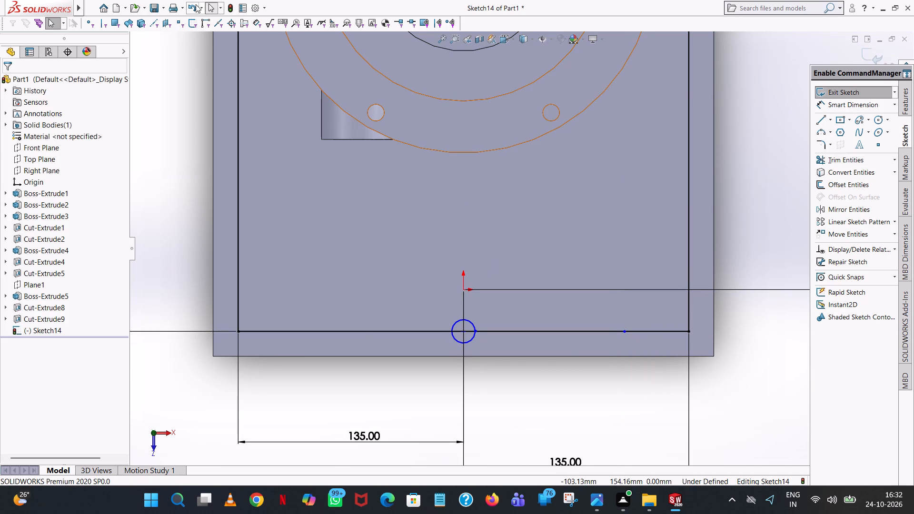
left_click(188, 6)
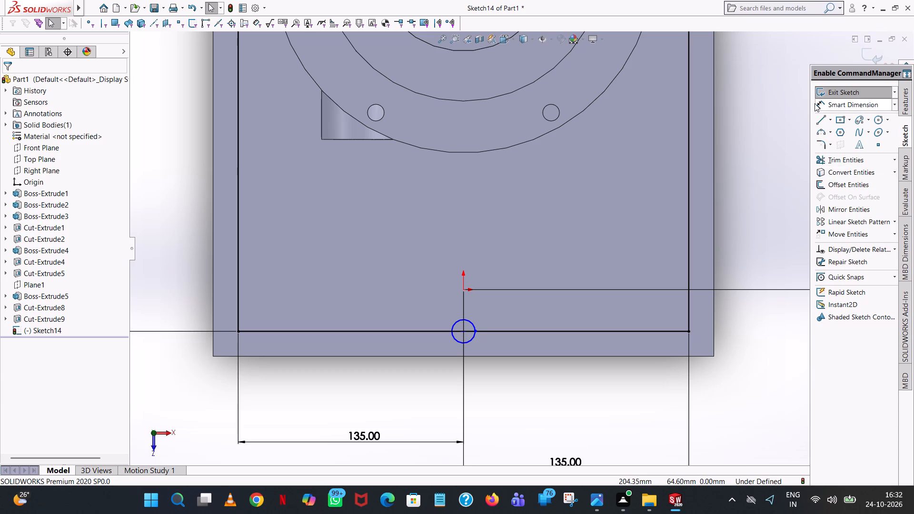
Sketch an 80 mm horizontal line from the circle's centre along the lower side toward the rectangle's right side.
left_click(818, 118)
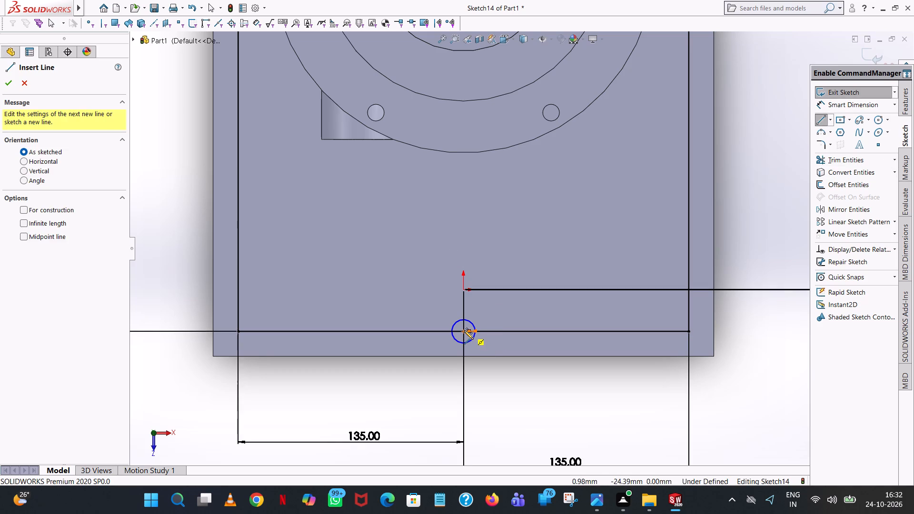
left_click(464, 330)
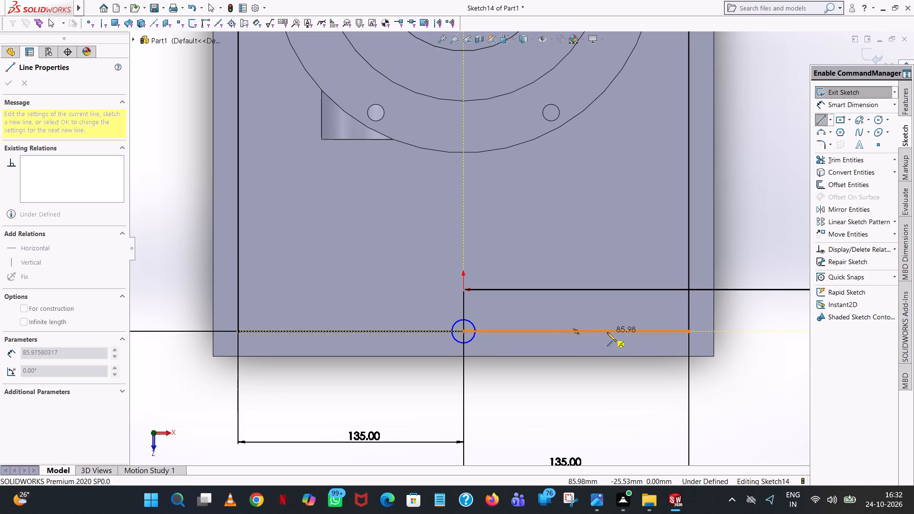
left_click(607, 332)
key("8")
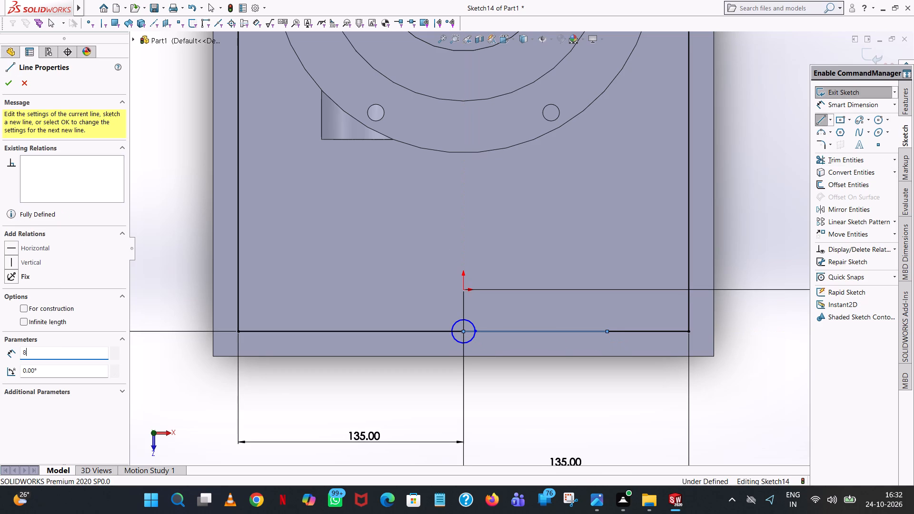
key("0")
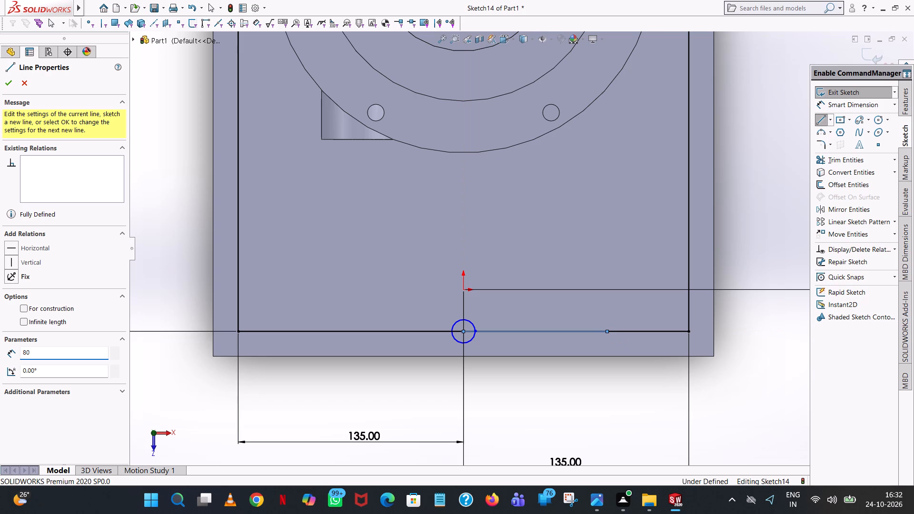
key("Return")
right_click(607, 332)
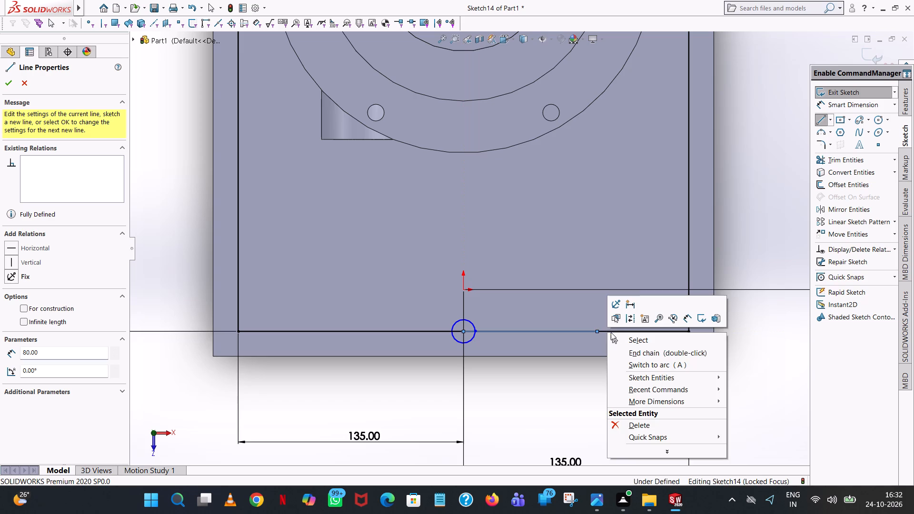
left_click(645, 344)
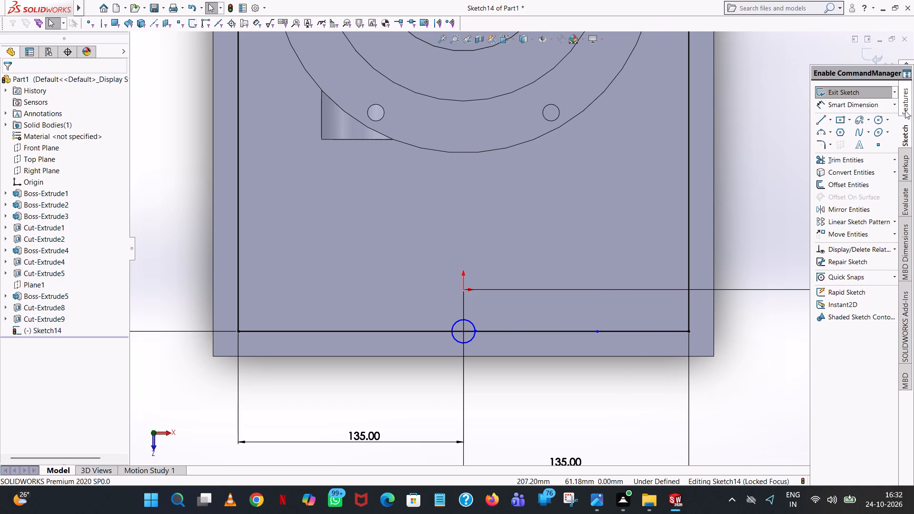
Sketch a circle of radius 7 mm centred on the right end of the 80 mm line.
left_click(882, 119)
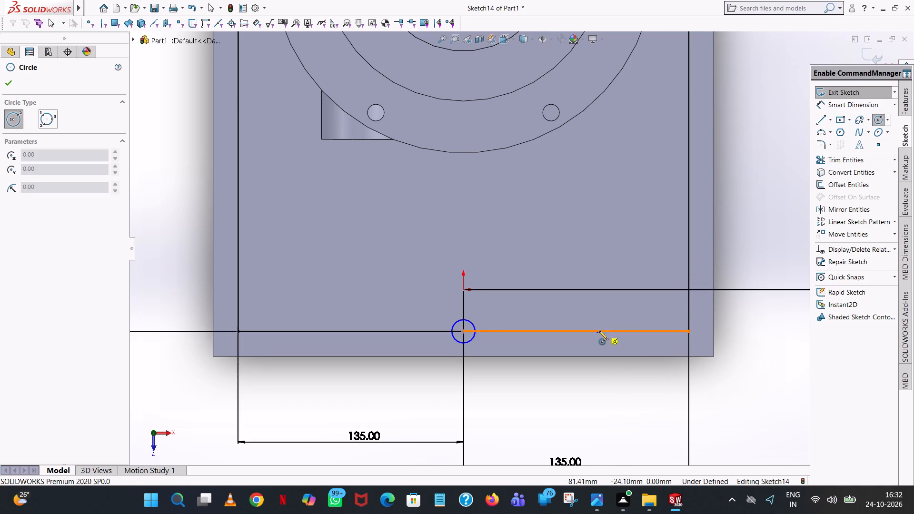
left_click(599, 331)
left_click(604, 316)
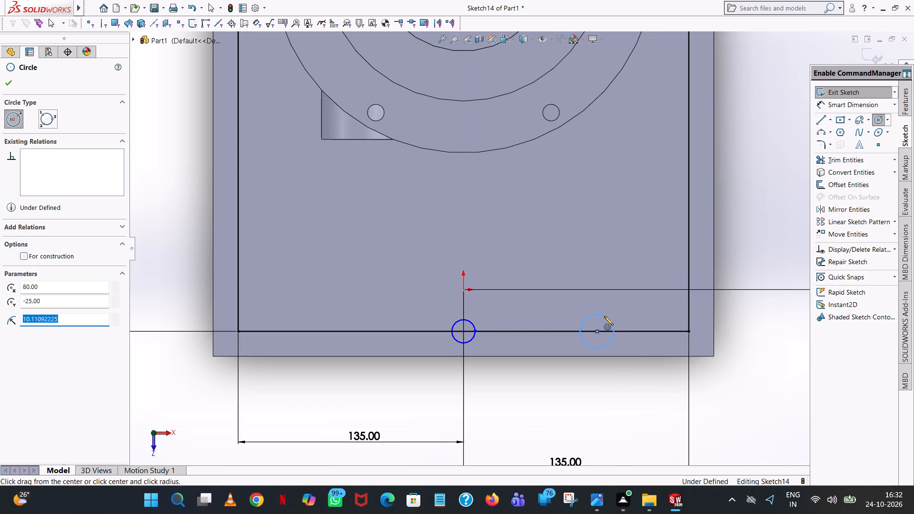
key("7")
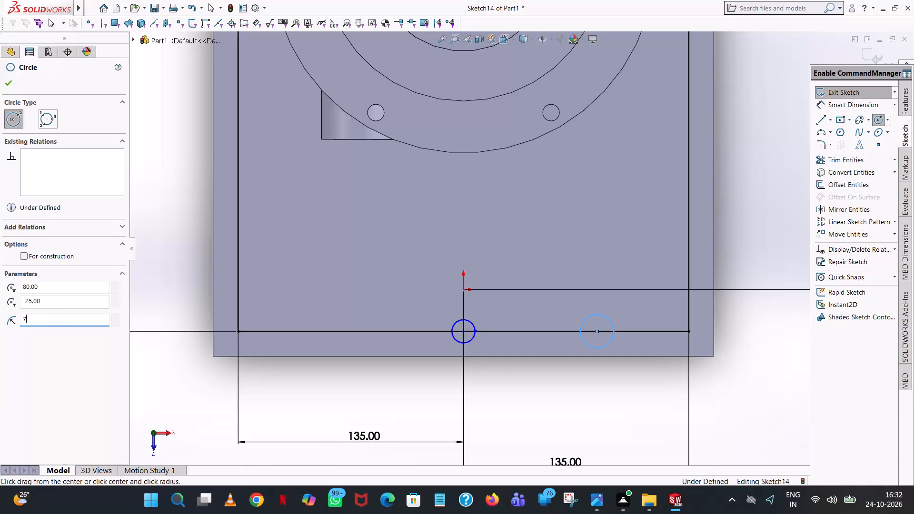
key("Return")
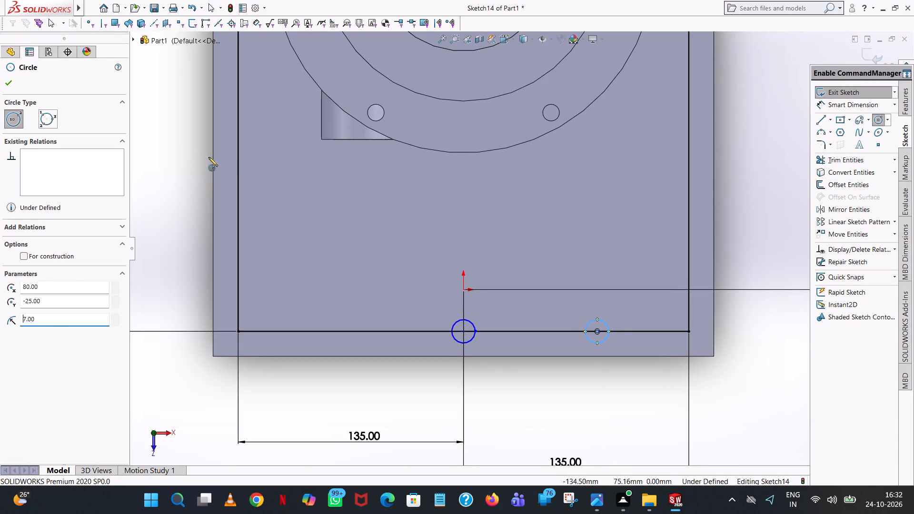
left_click(11, 81)
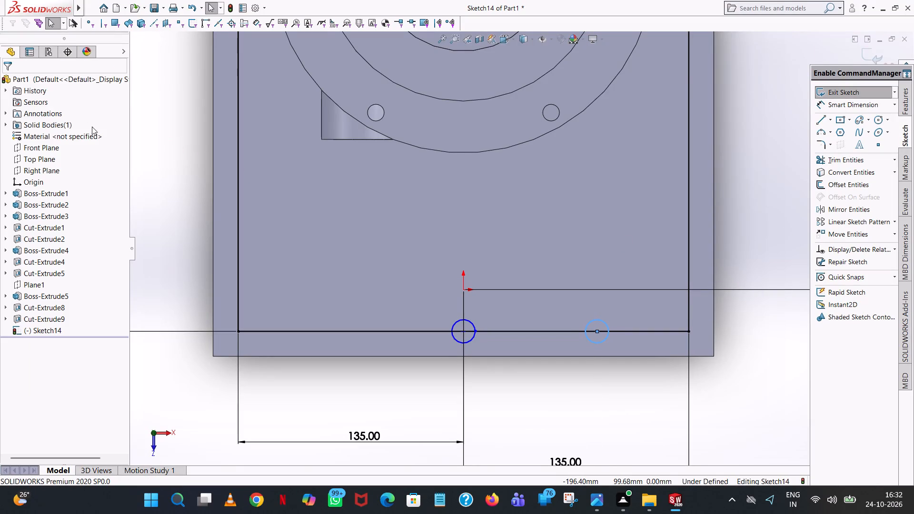
left_click(198, 145)
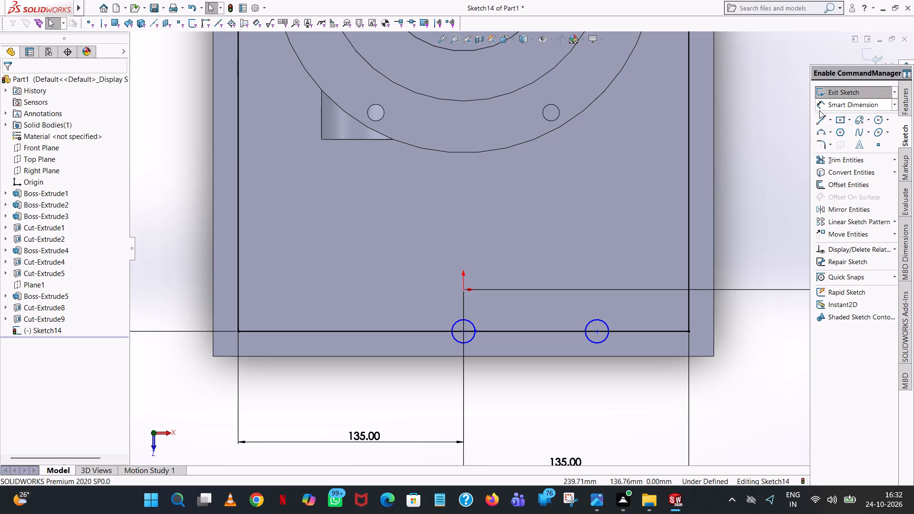
Sketch an 80 mm horizontal line from the middle circle's centre along the lower side toward the rectangle's left side.
left_click(822, 124)
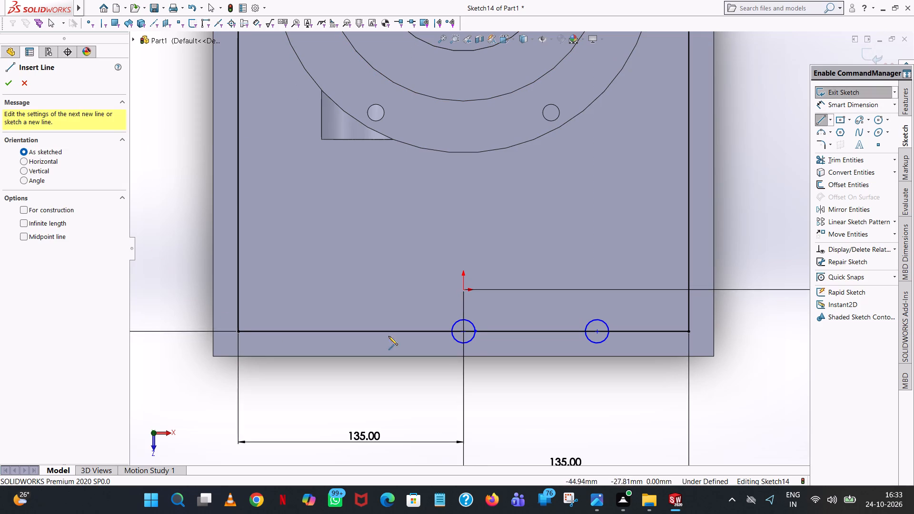
left_click(463, 331)
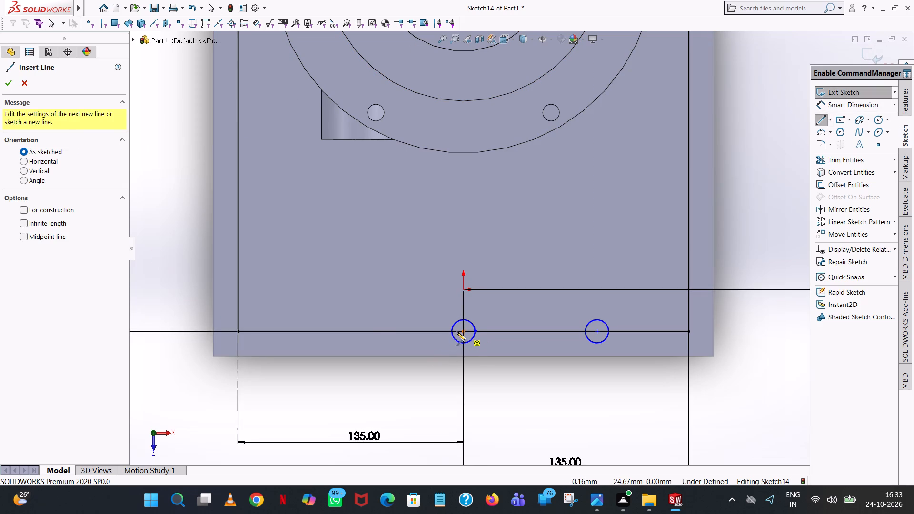
left_click(291, 330)
type("80")
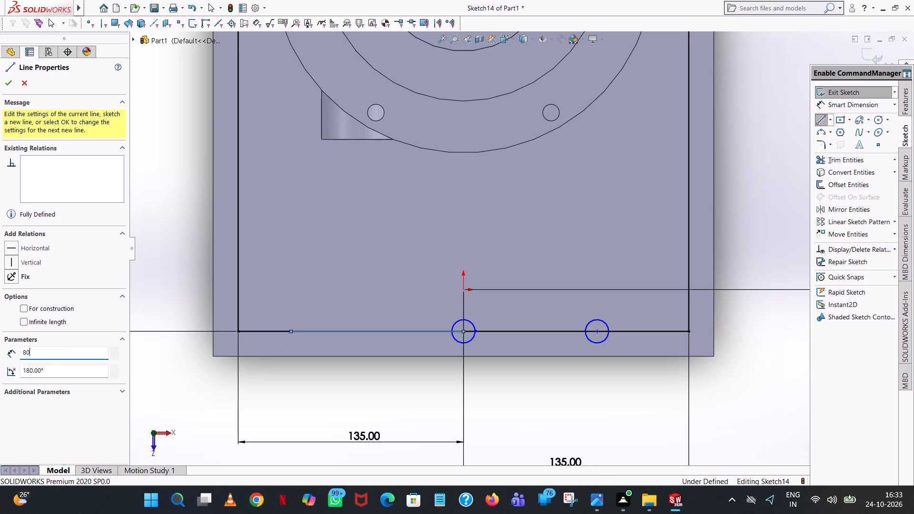
key("Return")
right_click(291, 330)
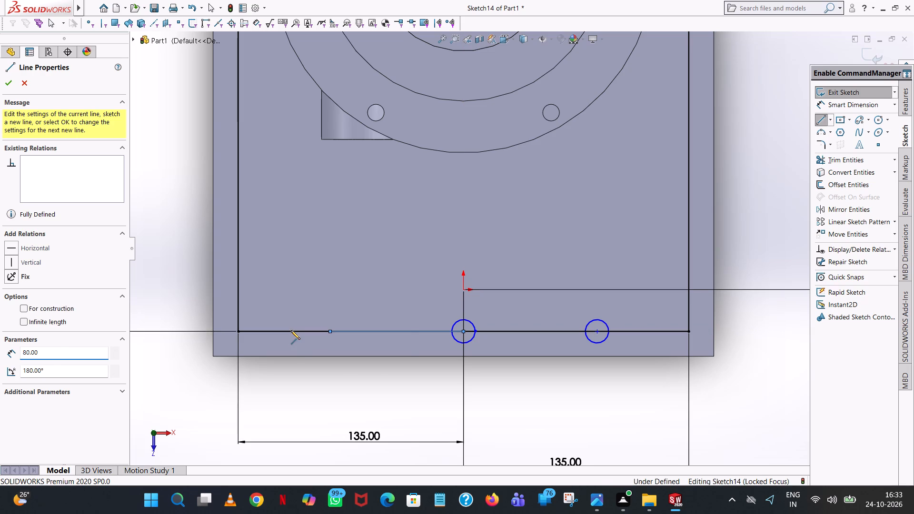
left_click(320, 337)
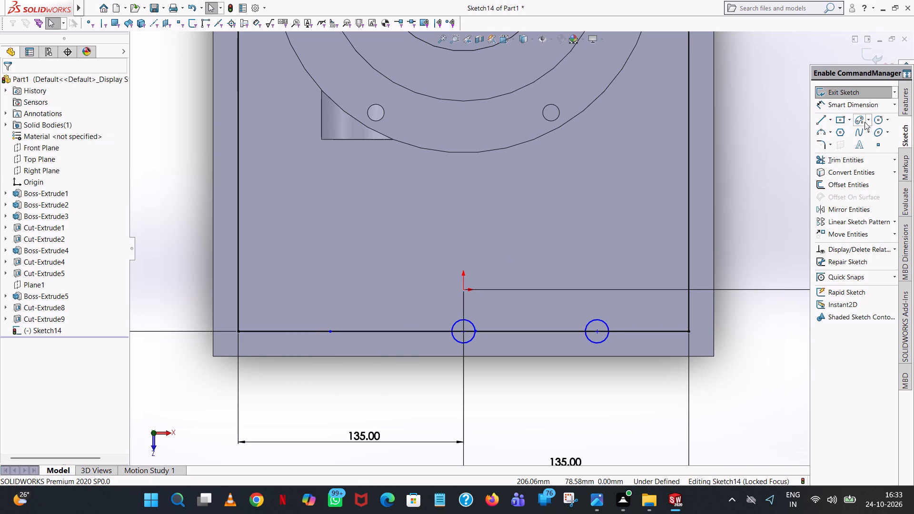
Sketch a circle of radius 7 mm centred on the left end of the new 80 mm line.
left_click(881, 117)
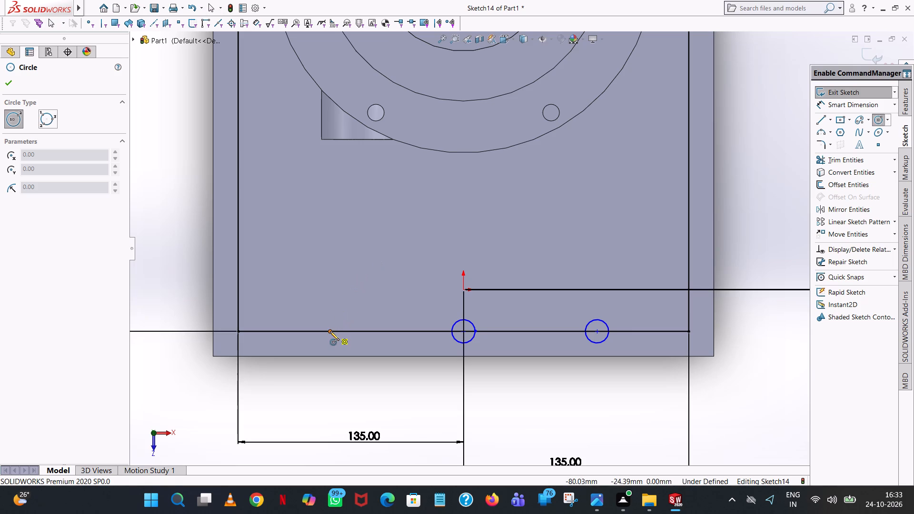
left_click(330, 331)
left_click(328, 317)
key("7")
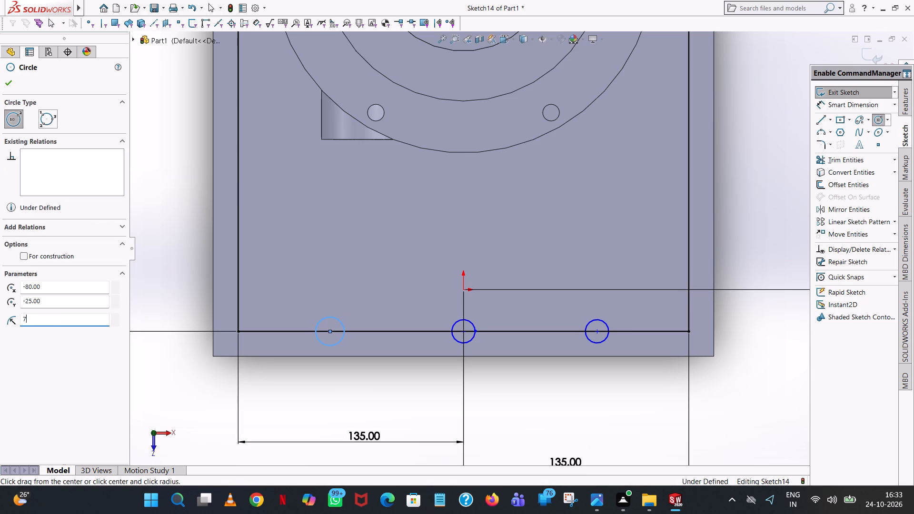
key("Return")
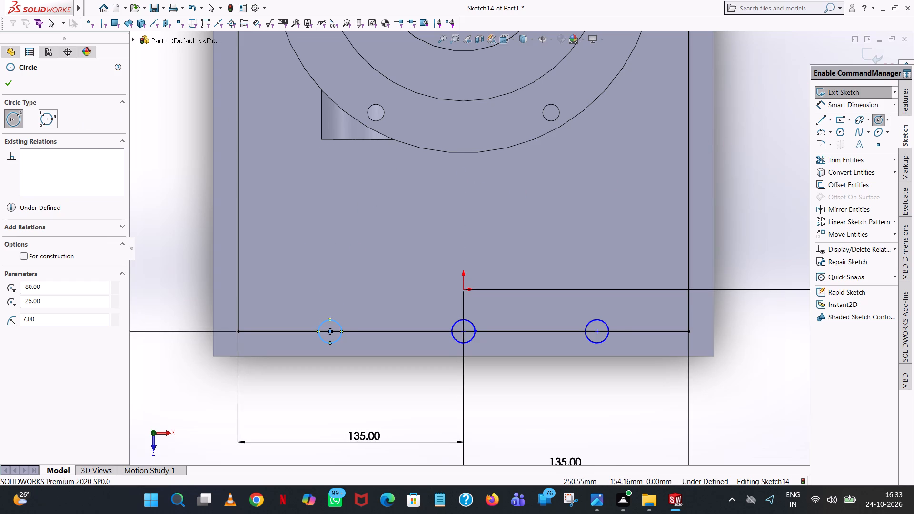
left_click(6, 81)
left_click(156, 174)
scroll(248, 177, "up", 3)
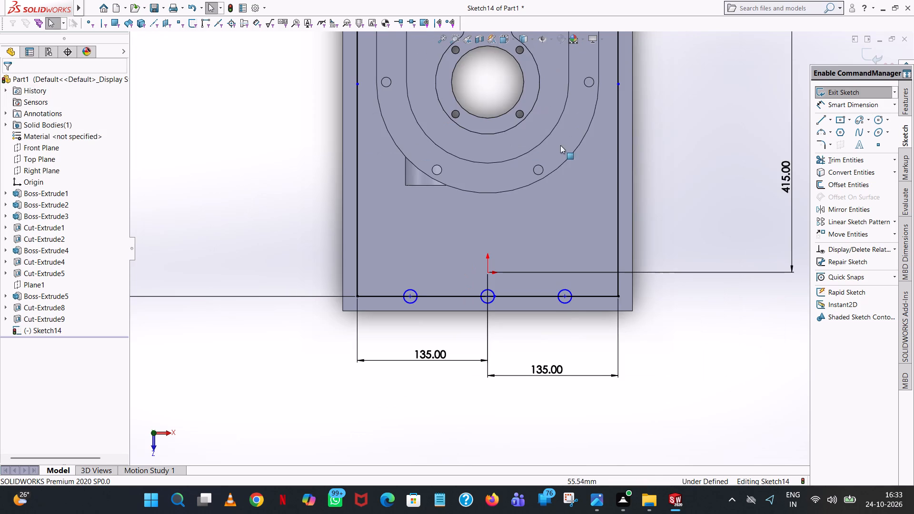
Sketch a 40 mm vertical line upward from the rectangle's lower-left corner along its left side.
scroll(598, 145, "up", 5)
scroll(598, 145, "down", 1)
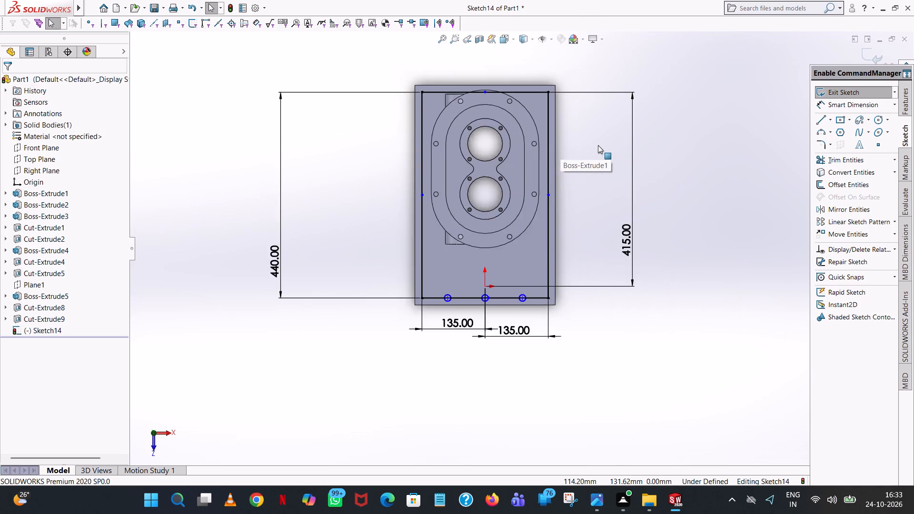
scroll(598, 145, "down", 1)
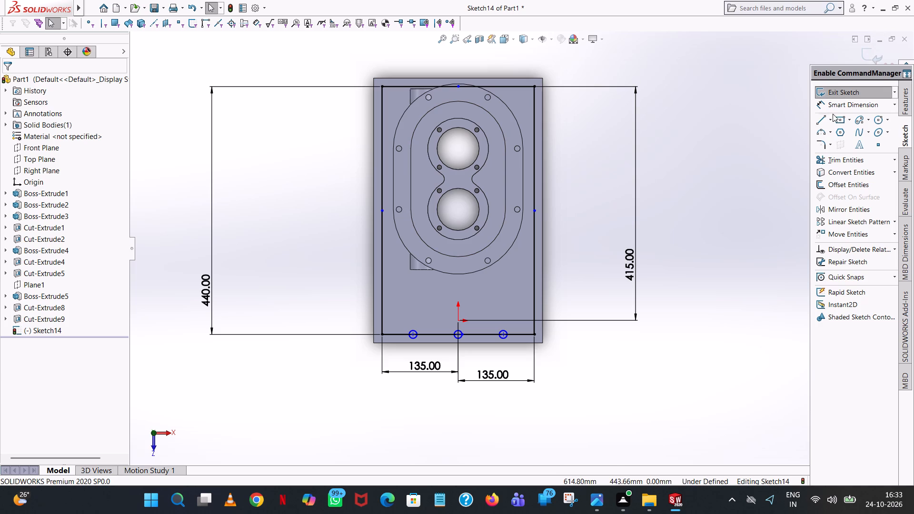
left_click(821, 119)
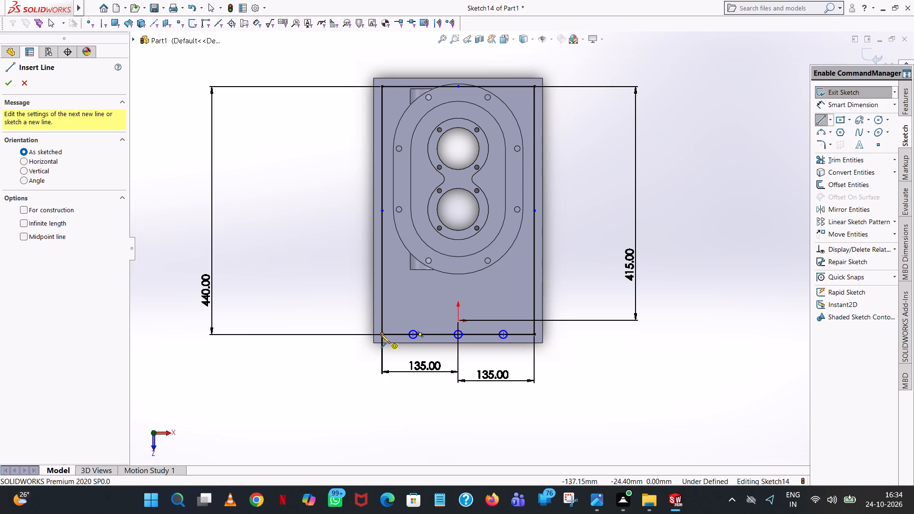
scroll(409, 335, "down", 6)
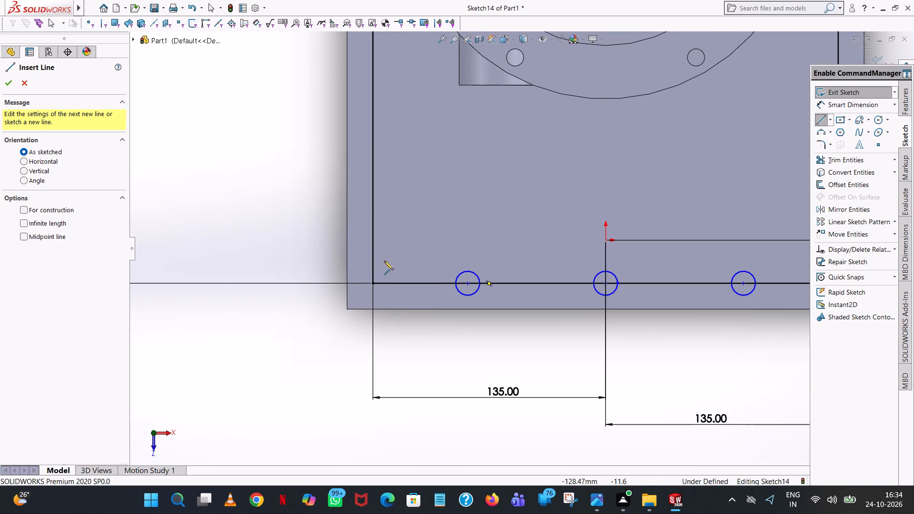
left_click(371, 283)
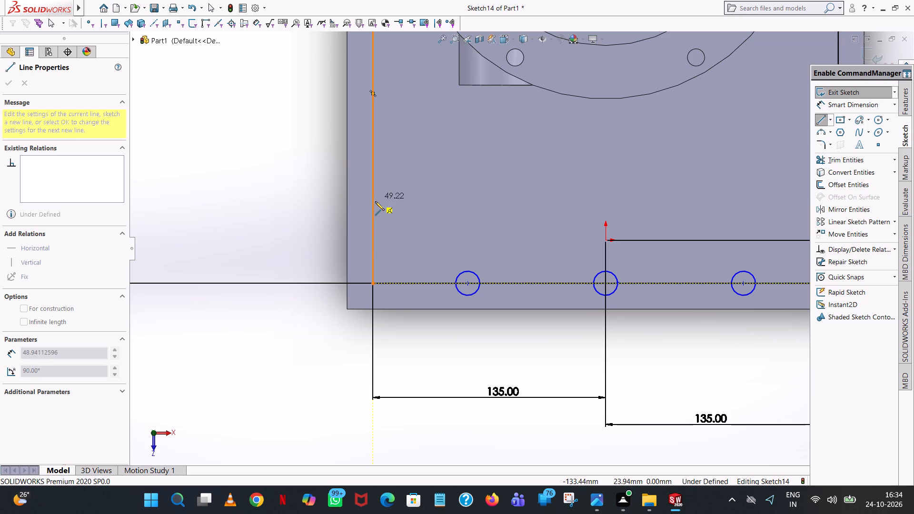
left_click(375, 212)
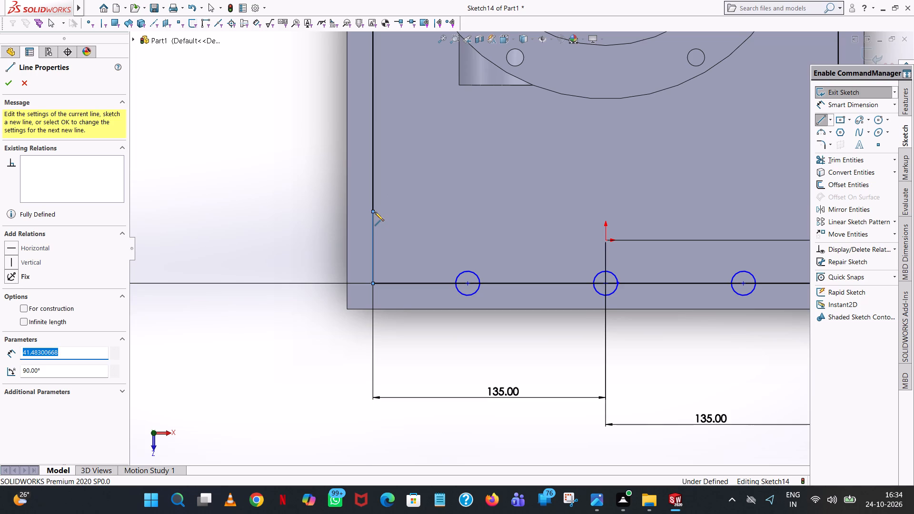
type("40")
key("Return")
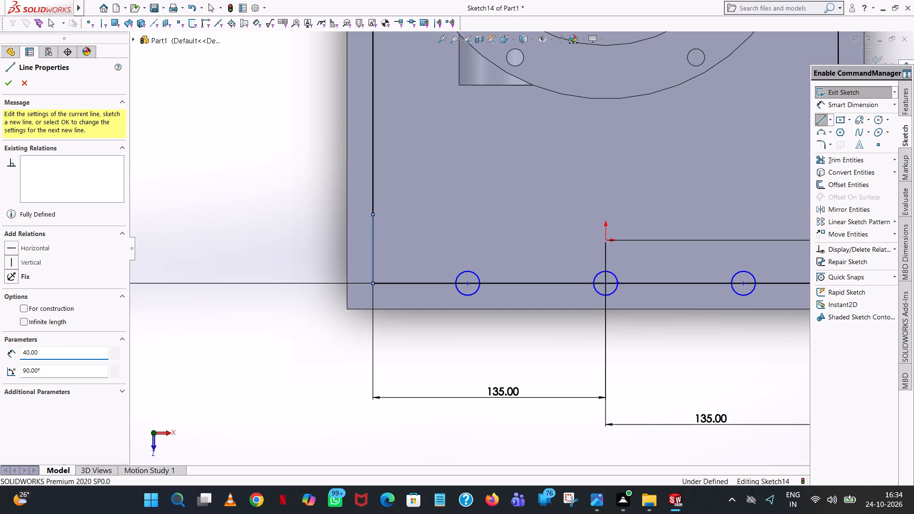
right_click(375, 212)
left_click(401, 225)
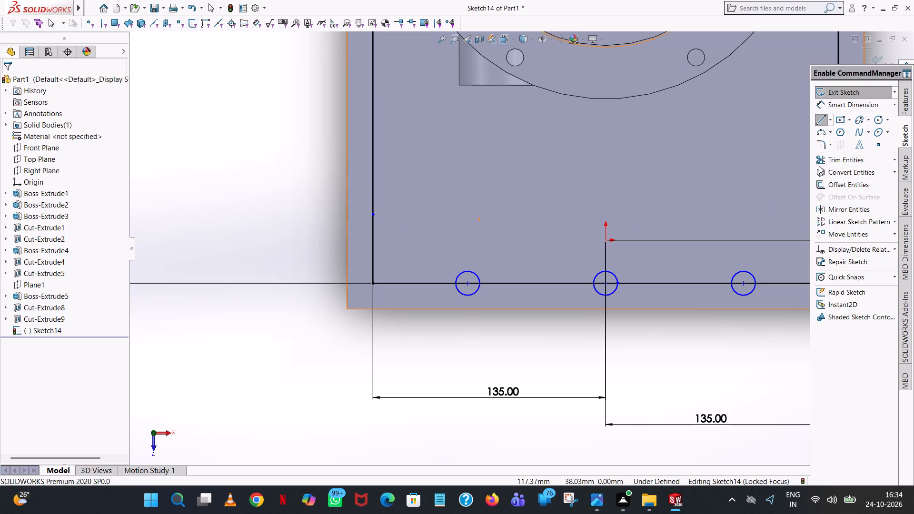
Sketch a circle of radius 7 mm centred on the upper end of the 40 mm line.
left_click(878, 118)
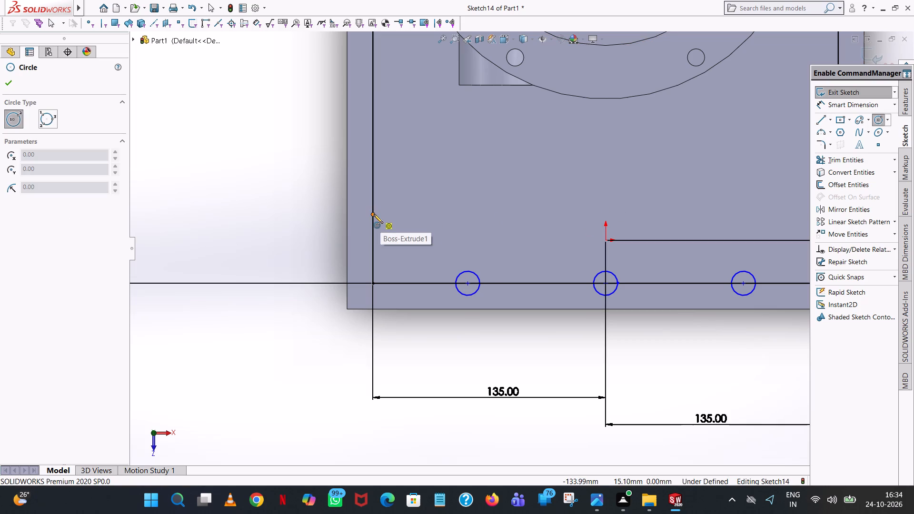
left_click(372, 214)
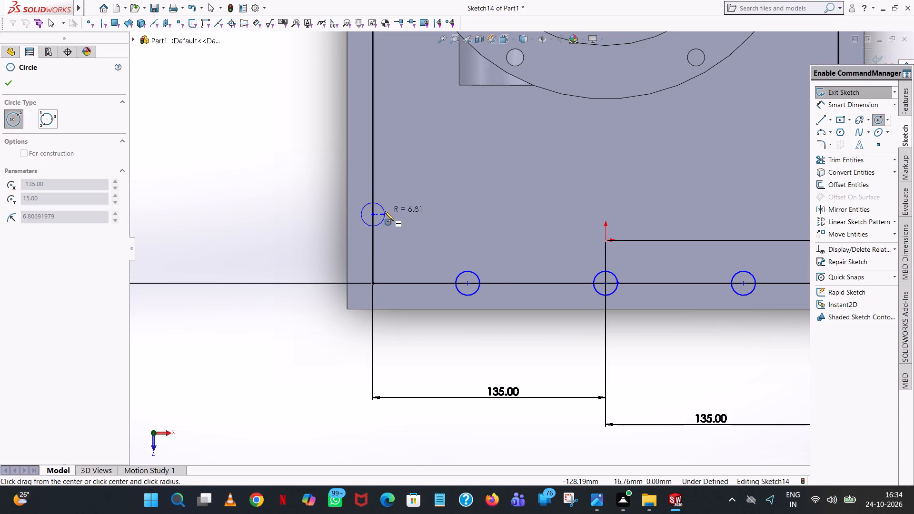
left_click(385, 211)
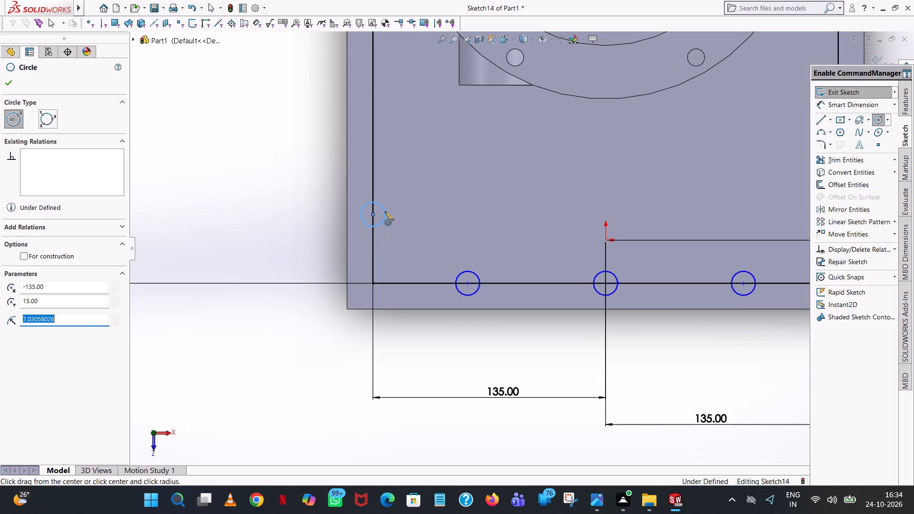
key("7")
key("Return")
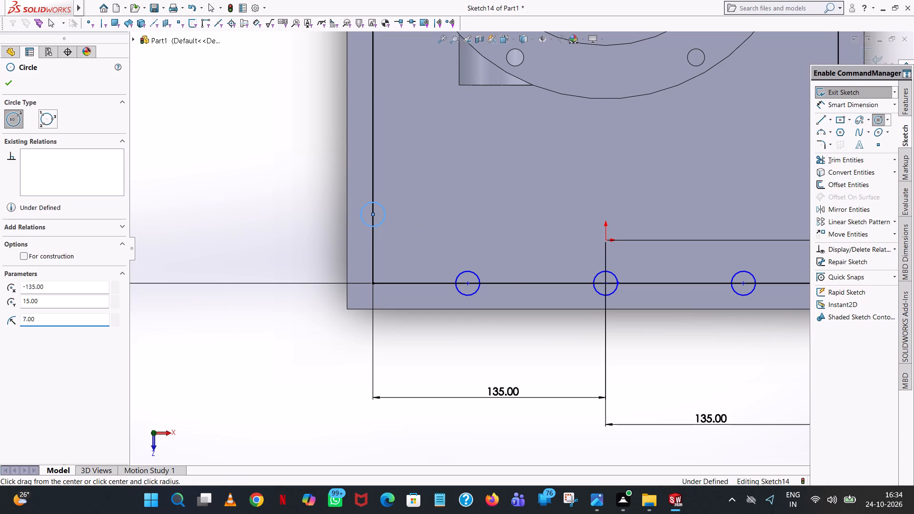
right_click(385, 211)
left_click(414, 217)
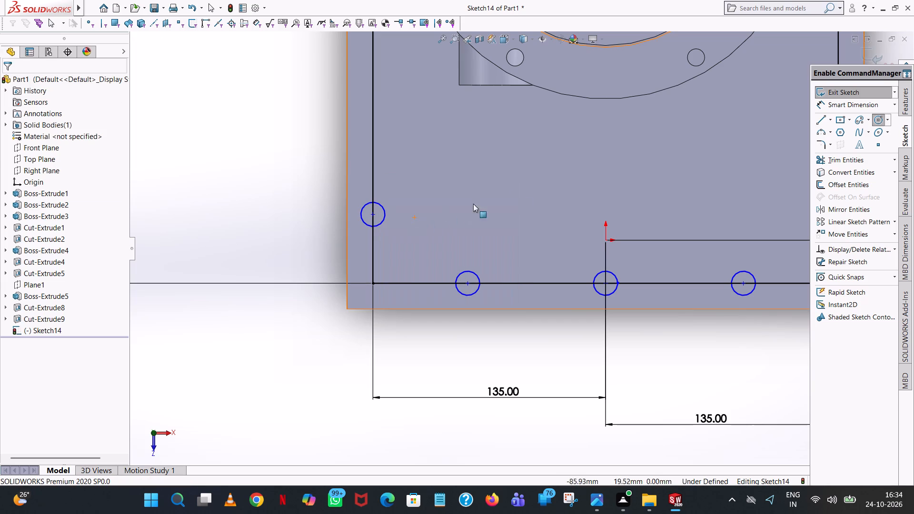
Sketch a 110 mm vertical line upward from the new circle's centre along the rectangle's left side.
left_click(823, 119)
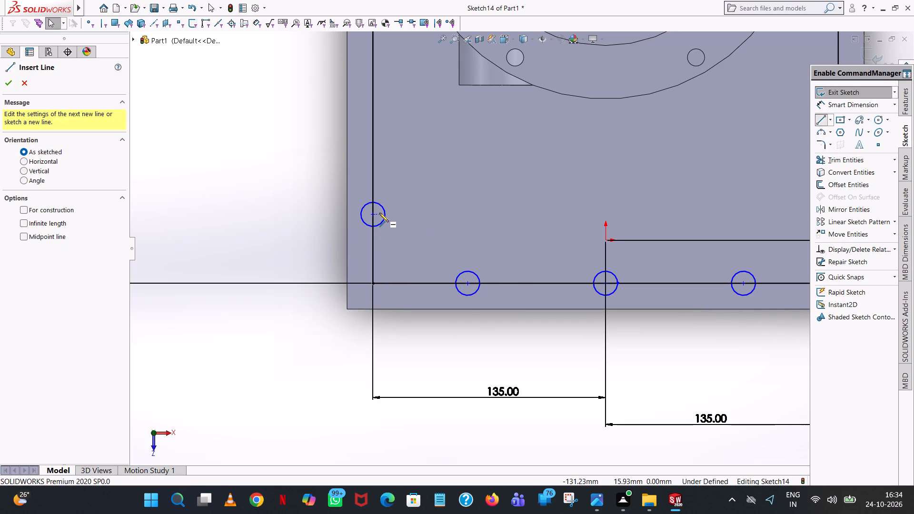
left_click(372, 213)
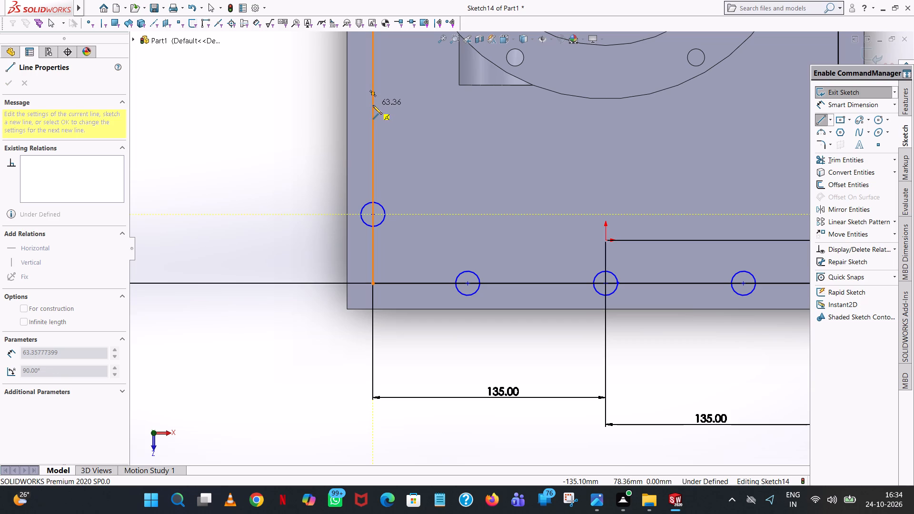
left_click(373, 105)
type("110")
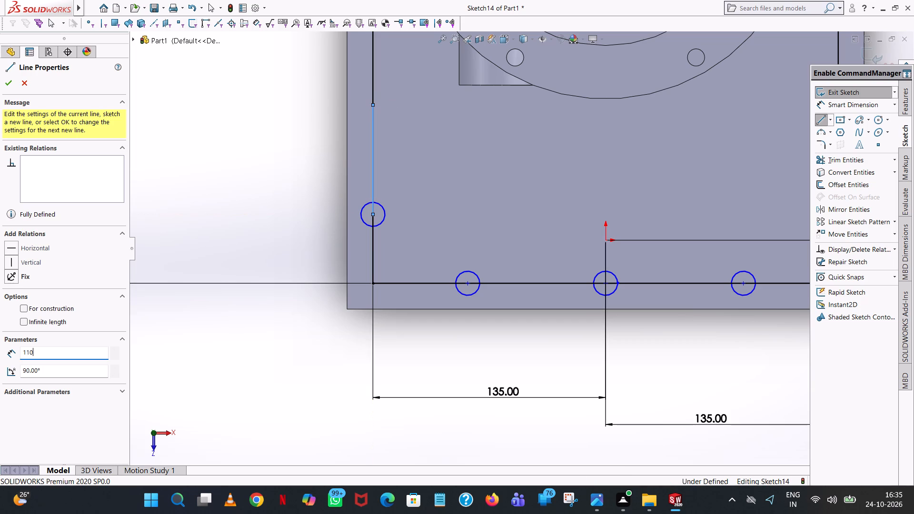
key("Return")
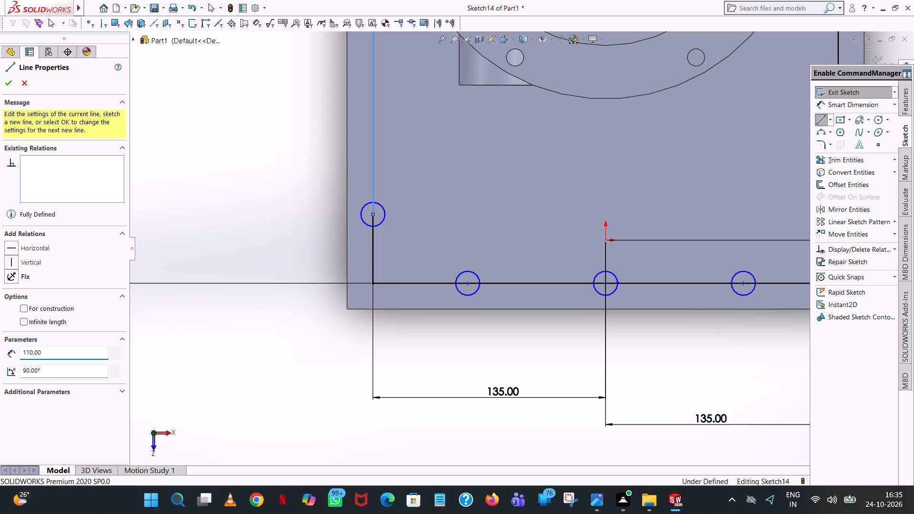
scroll(373, 105, "up", 3)
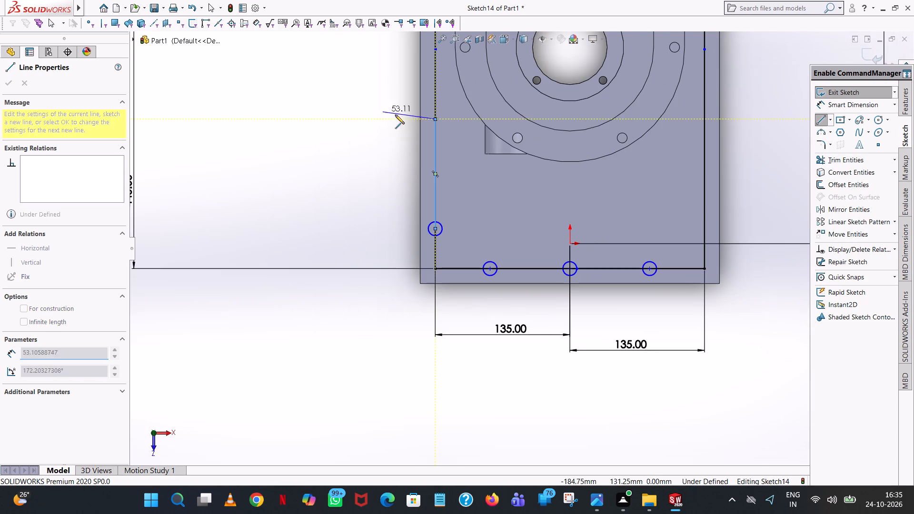
scroll(429, 116, "down", 3)
right_click(471, 143)
left_click(497, 149)
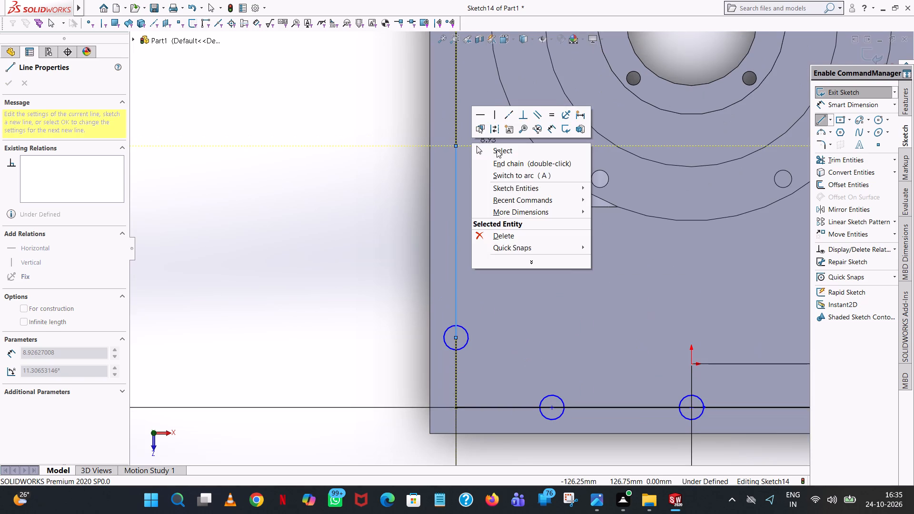
Sketch a circle of radius 7 mm centred on the upper end of the 110 mm line.
left_click(876, 119)
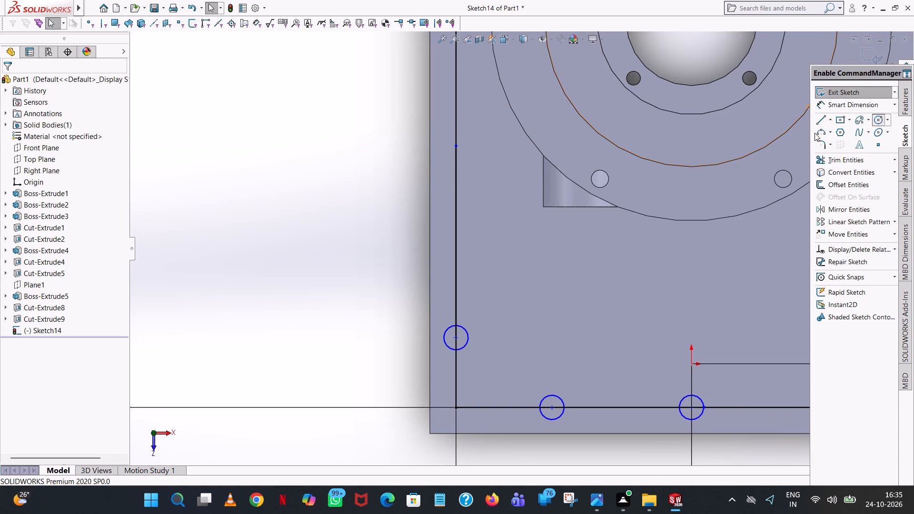
left_click(455, 145)
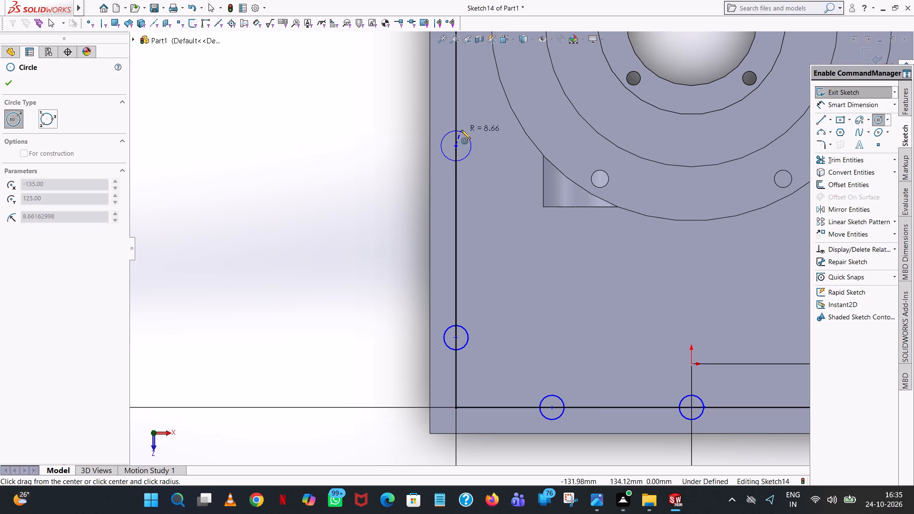
left_click(461, 130)
key("7")
key("Return")
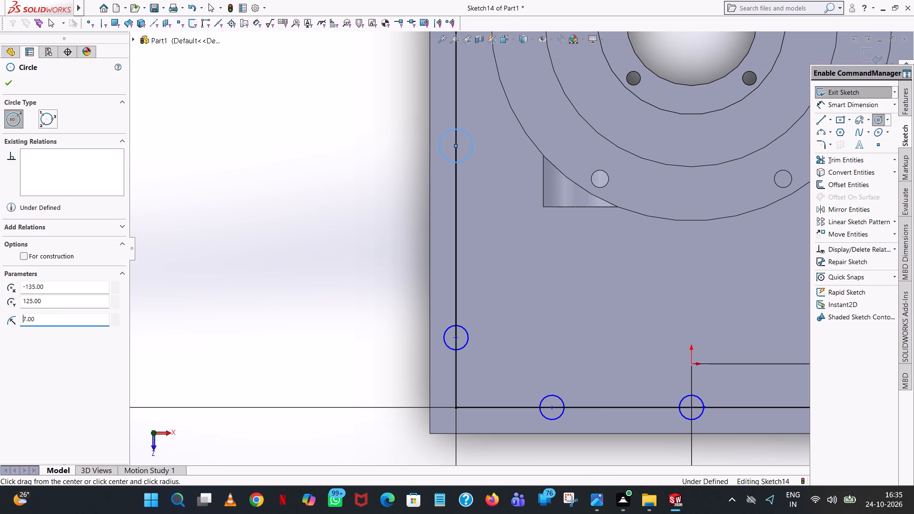
right_click(461, 130)
left_click(477, 136)
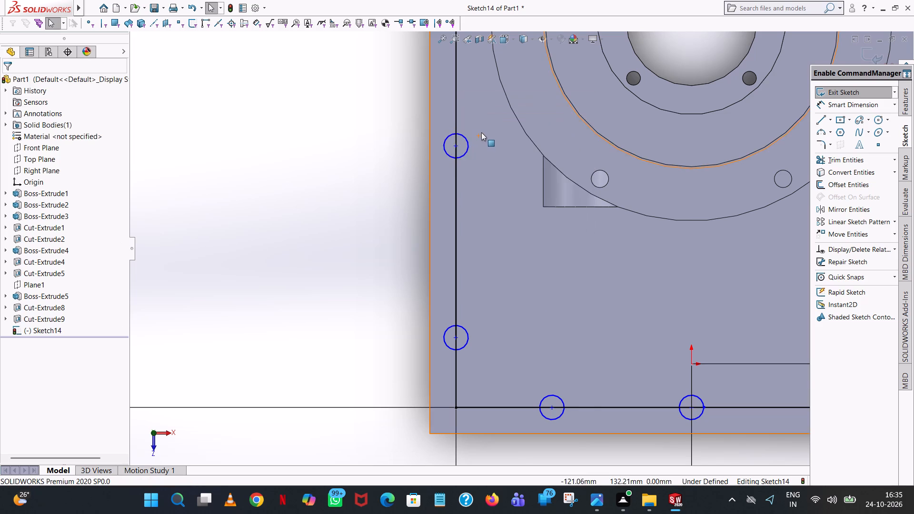
Sketch a 140 mm vertical line upward from the upper left-side circle's centre along the rectangle's left side.
scroll(482, 132, "up", 2)
left_click(809, 118)
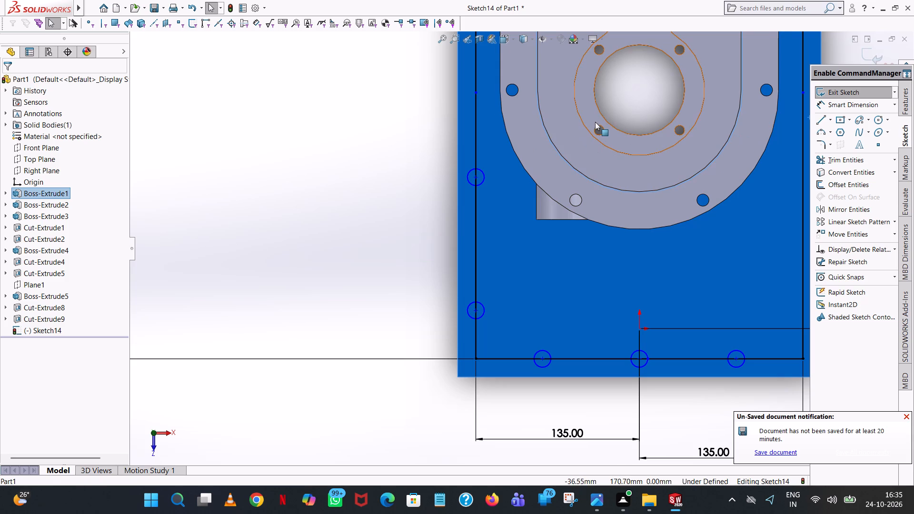
left_click(322, 125)
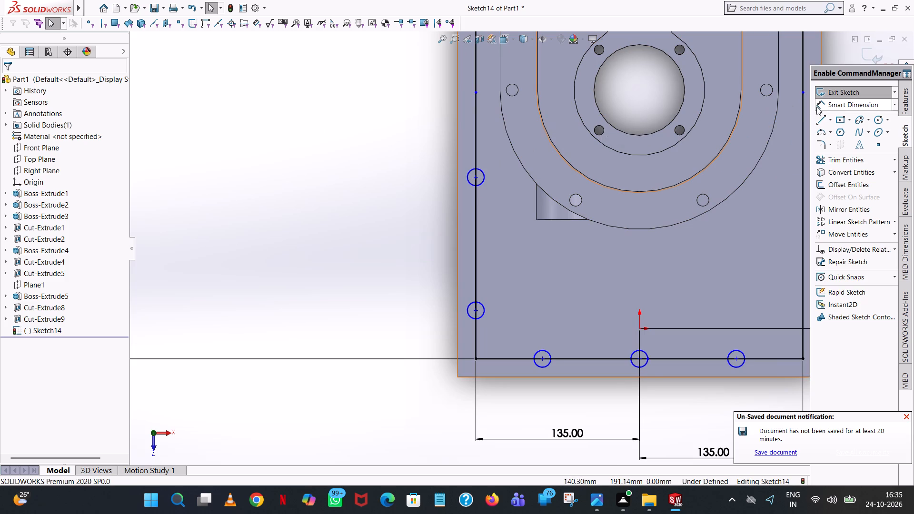
left_click(818, 114)
left_click(475, 177)
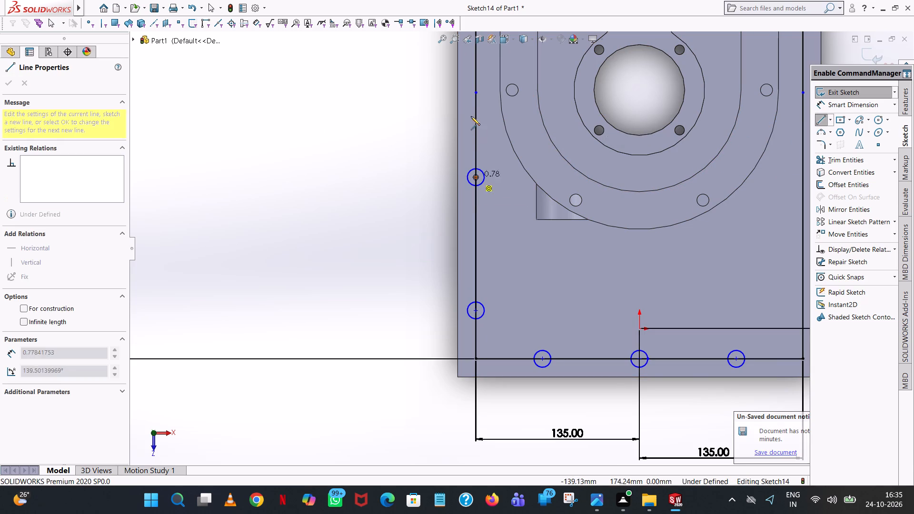
scroll(477, 97, "up", 4)
scroll(498, 92, "down", 5)
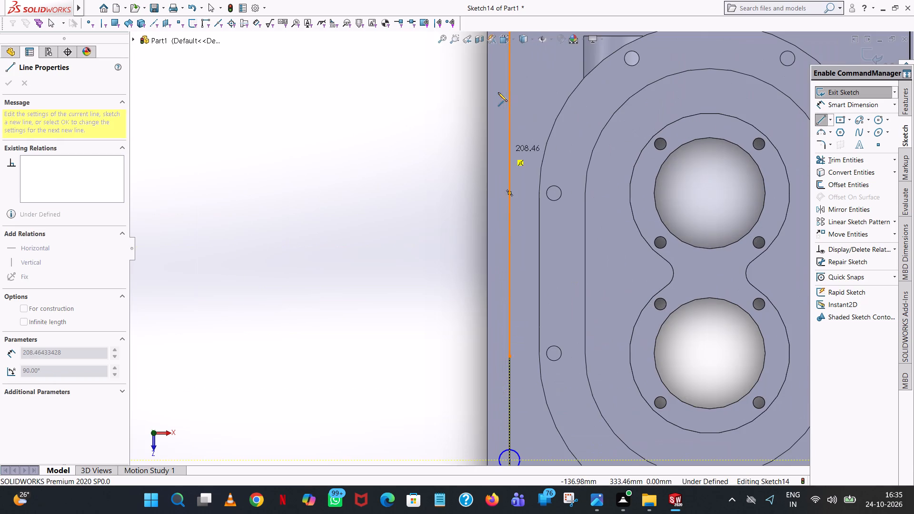
left_click(510, 92)
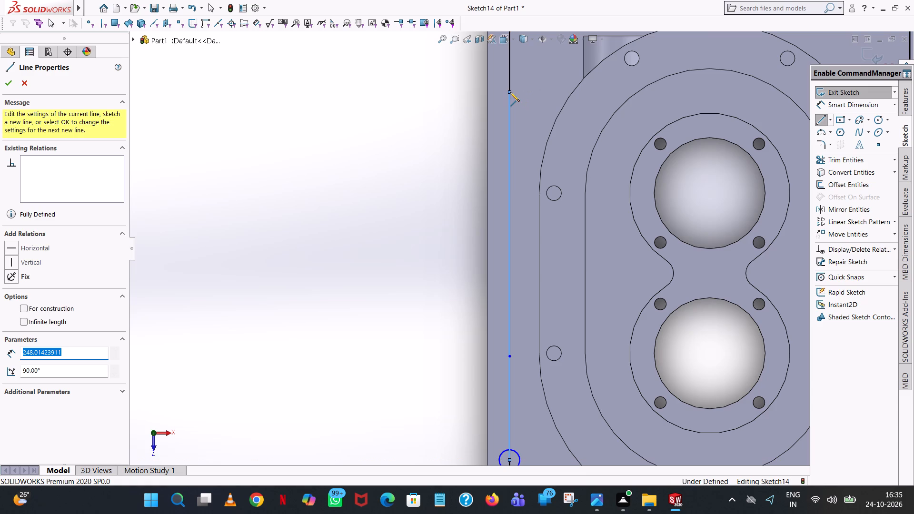
type("140")
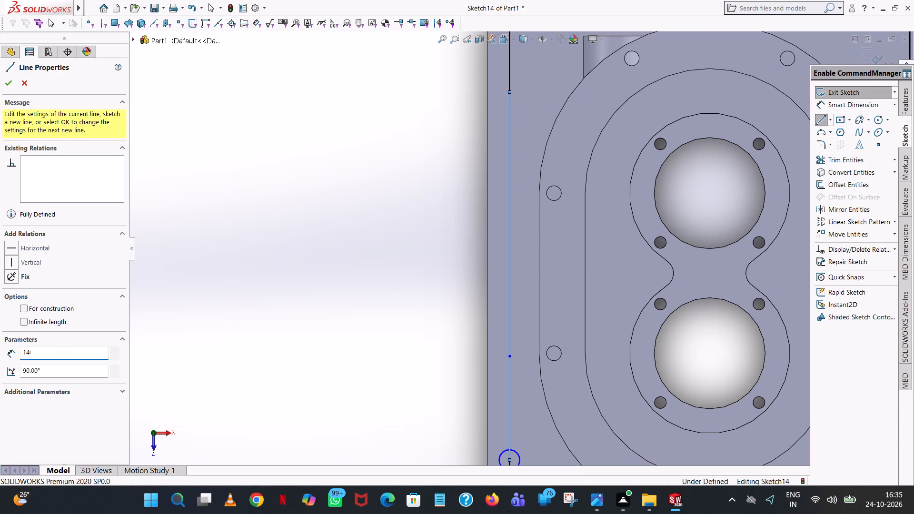
key("Return")
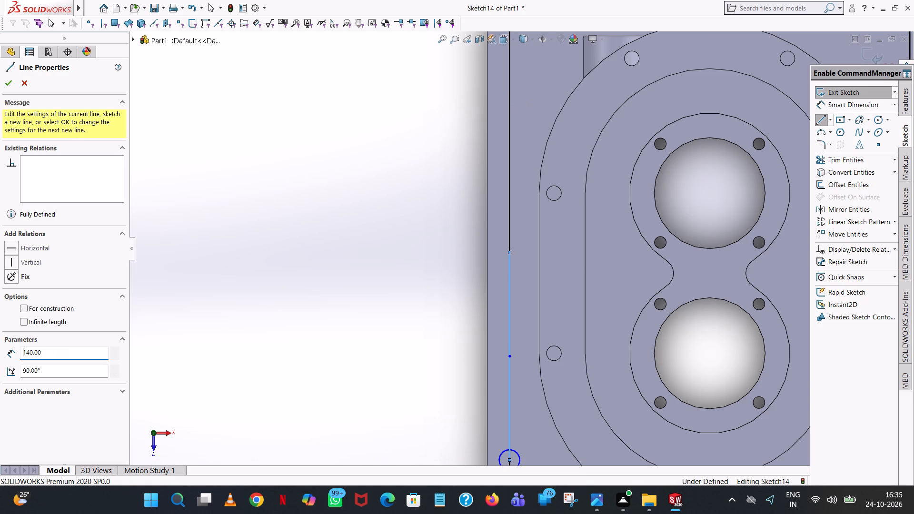
right_click(510, 92)
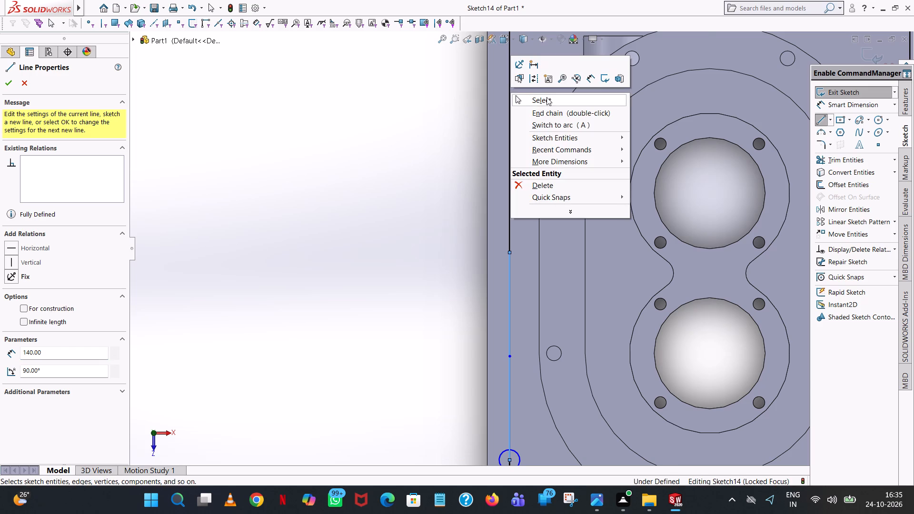
left_click(546, 95)
Sketch a circle of radius 7 mm centred on the upper end of the 140 mm line.
left_click(876, 124)
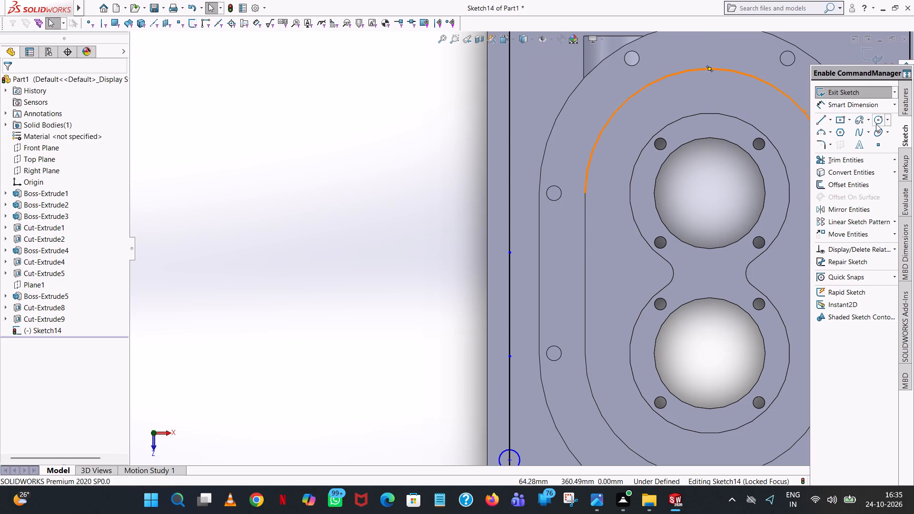
left_click(511, 251)
left_click(510, 233)
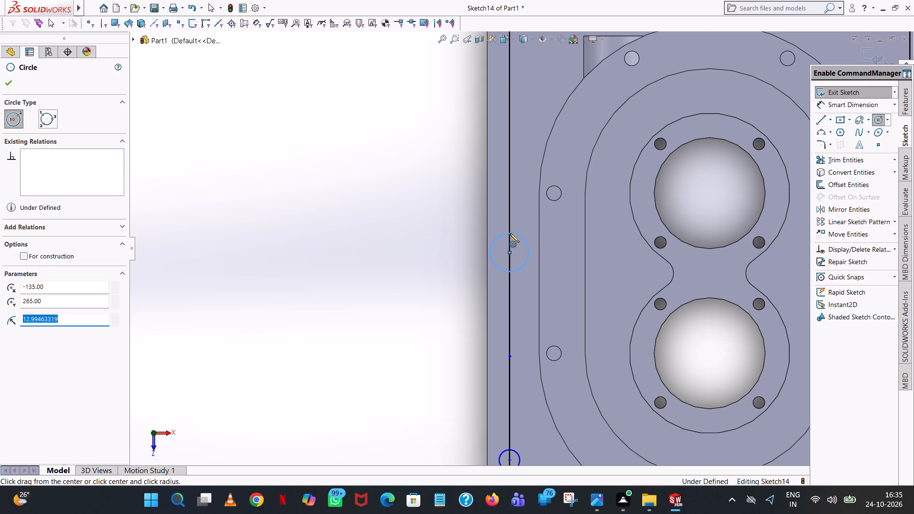
key("7")
key("Return")
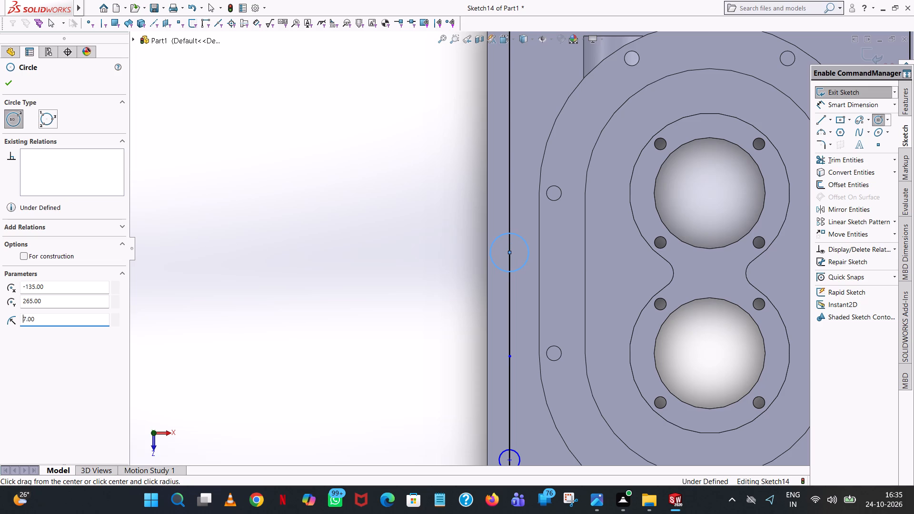
Sketch a 110 mm vertical line upward from the topmost left-side circle's centre along the rectangle's left side.
right_click(510, 233)
left_click(534, 236)
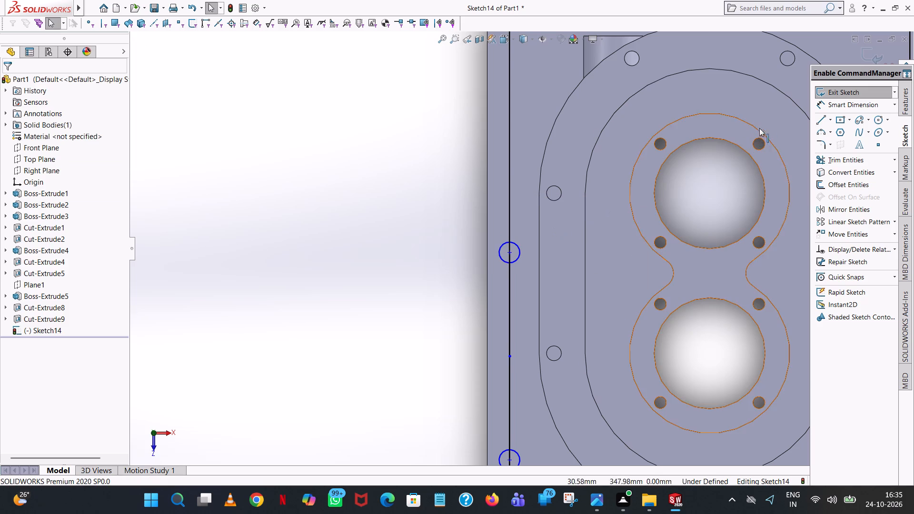
left_click(818, 116)
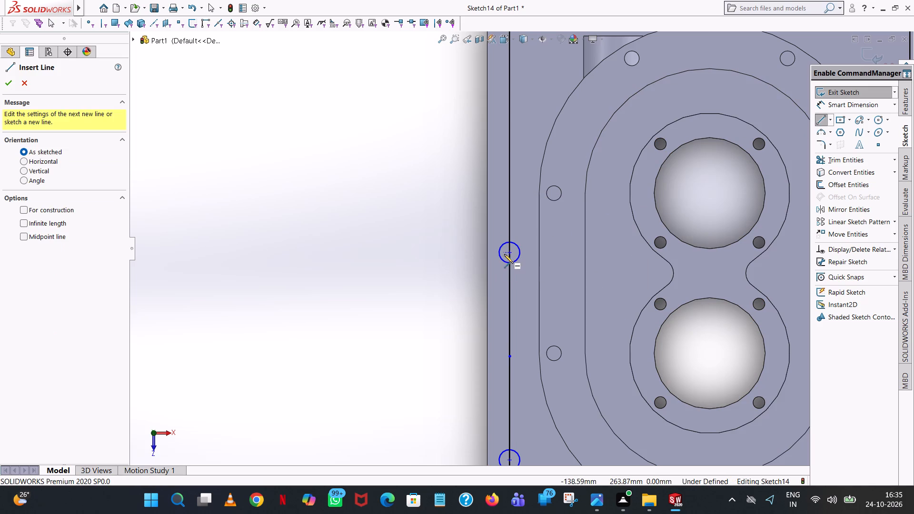
left_click(509, 254)
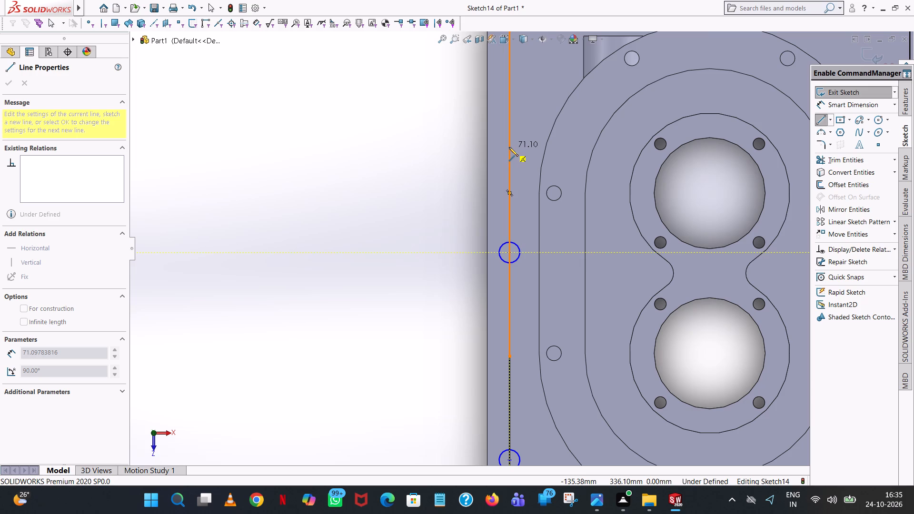
scroll(509, 147, "up", 3)
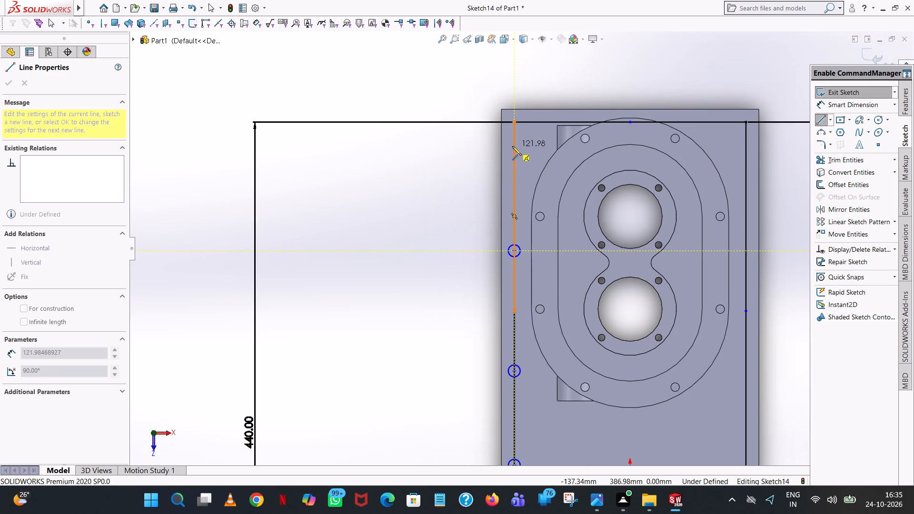
left_click(515, 156)
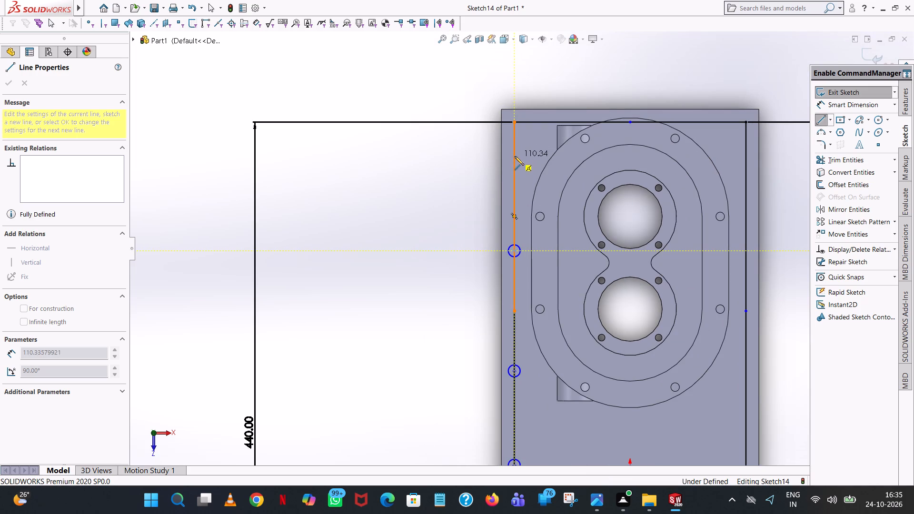
type("110")
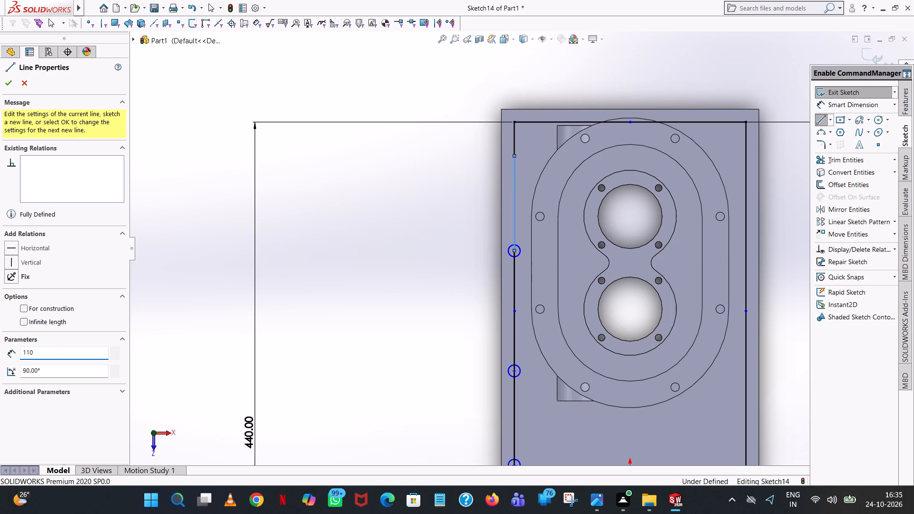
key("Return")
right_click(515, 156)
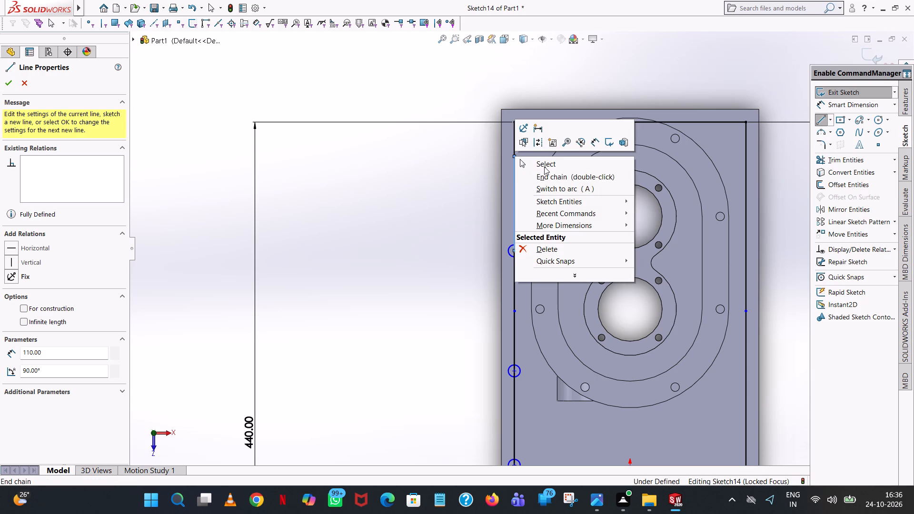
left_click(544, 167)
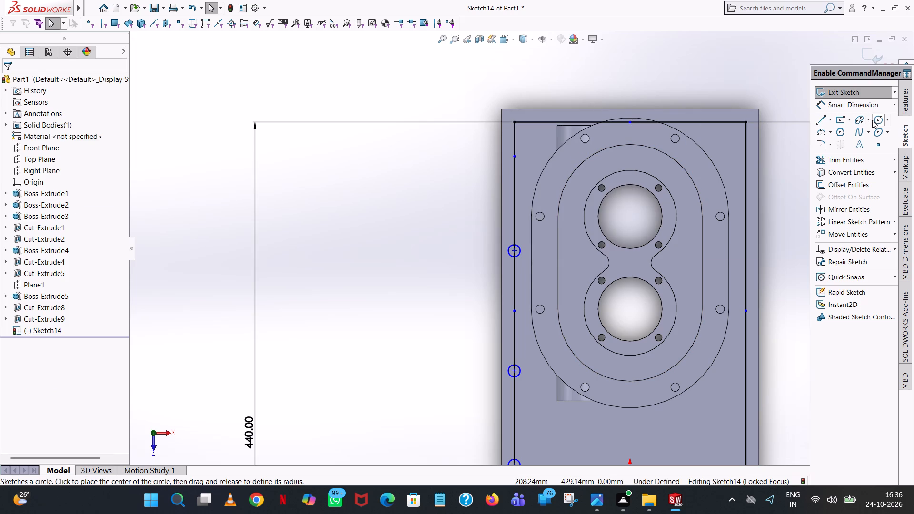
Sketch a circle of radius 7 mm centred on the upper end of the new 110 mm line.
left_click(879, 121)
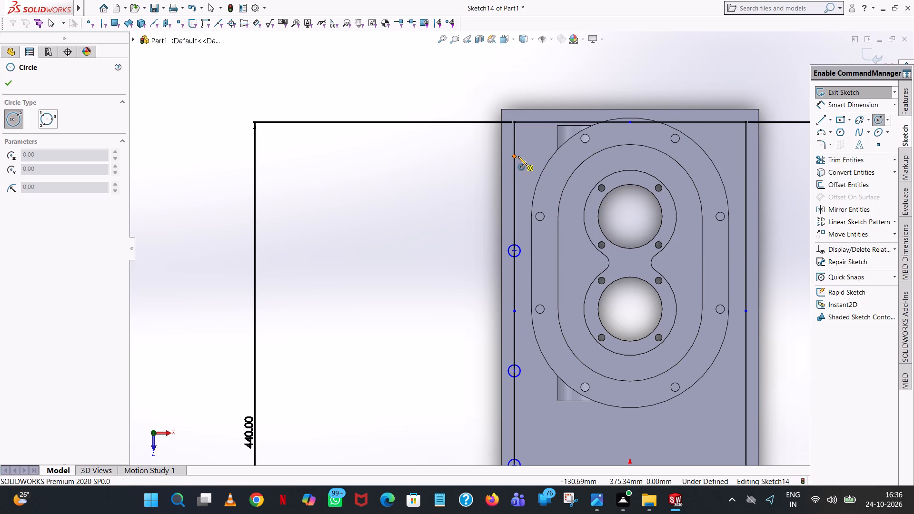
left_click(515, 155)
left_click(512, 148)
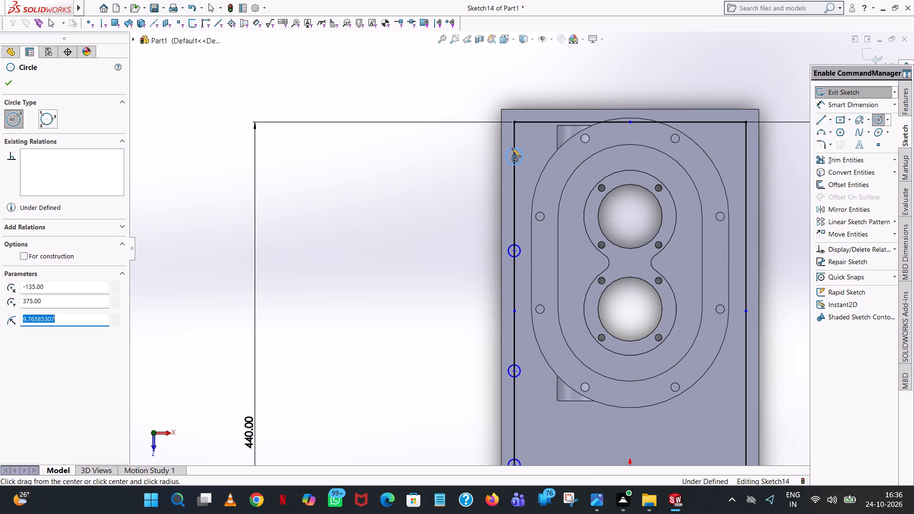
key("7")
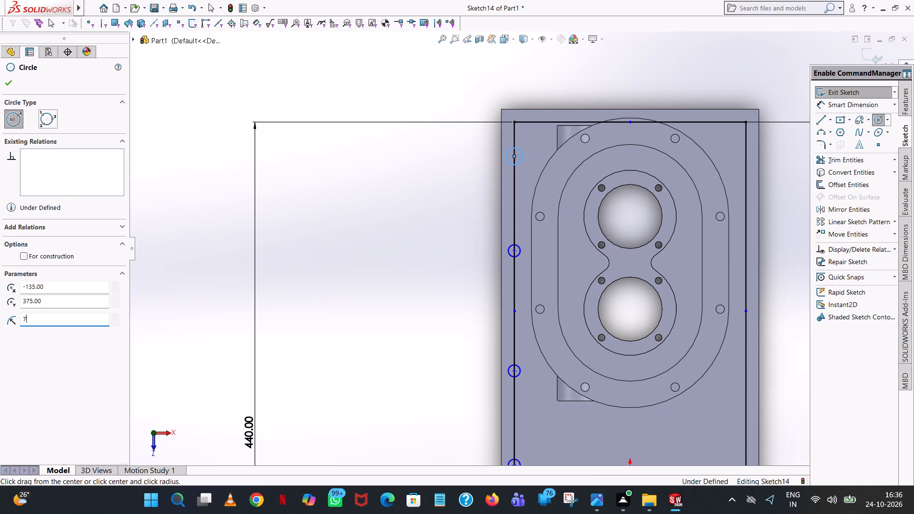
key("Return")
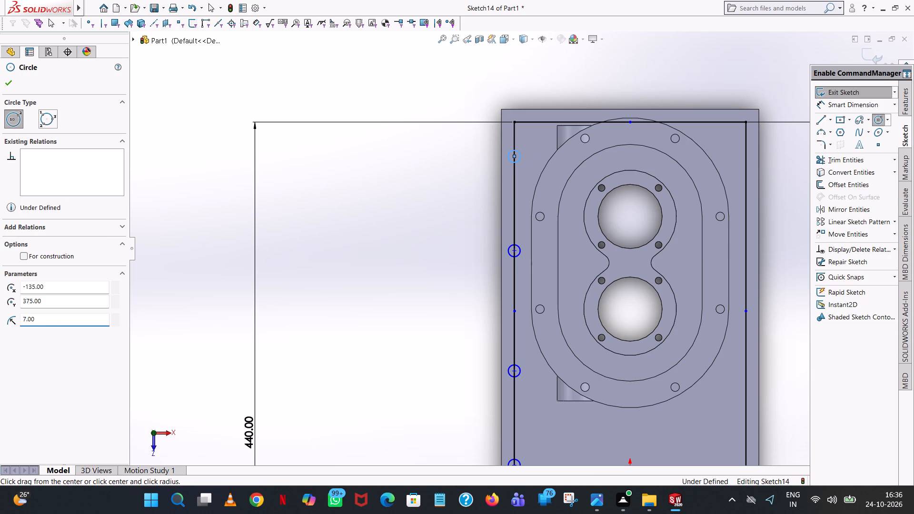
right_click(512, 148)
left_click(534, 152)
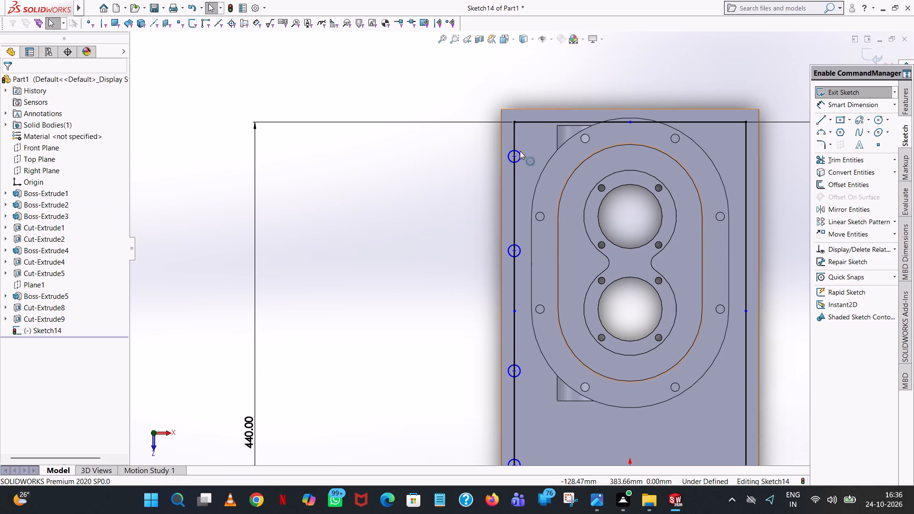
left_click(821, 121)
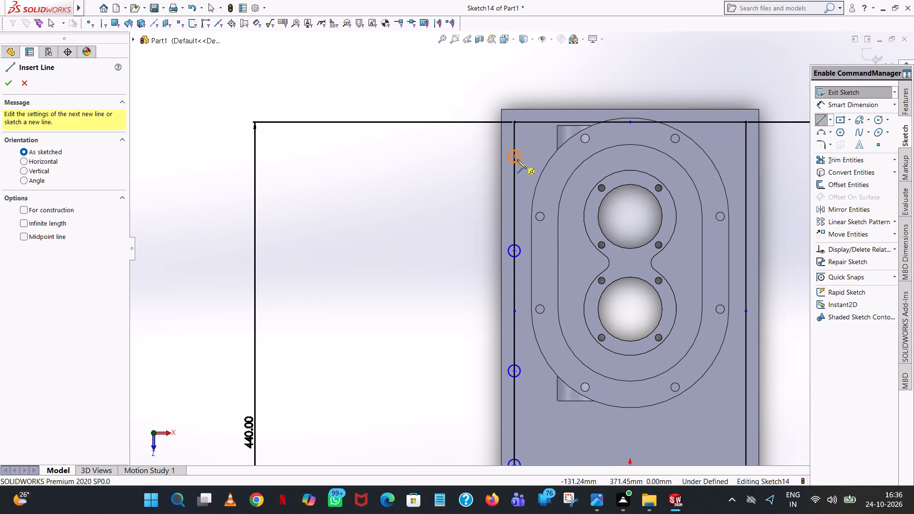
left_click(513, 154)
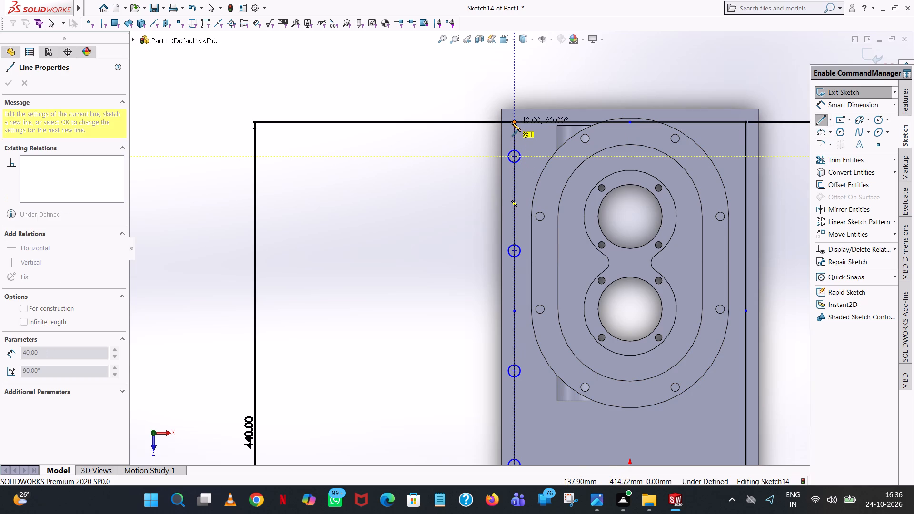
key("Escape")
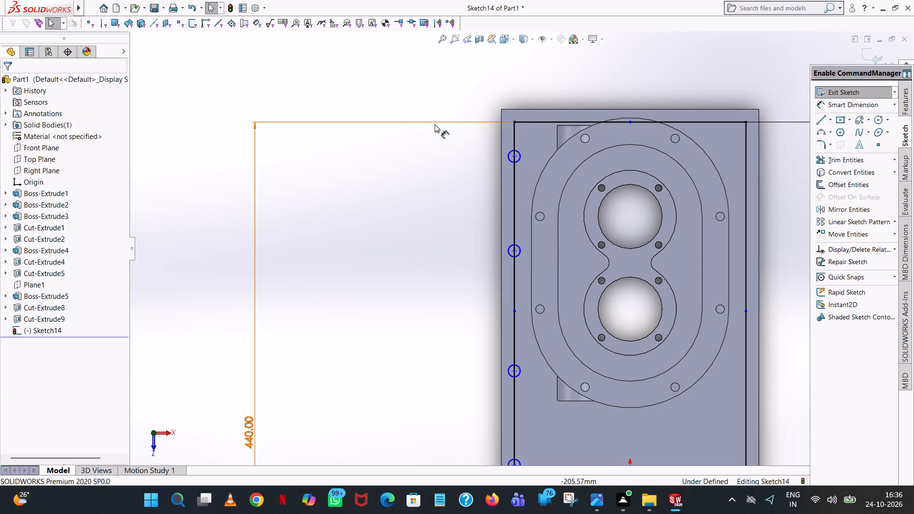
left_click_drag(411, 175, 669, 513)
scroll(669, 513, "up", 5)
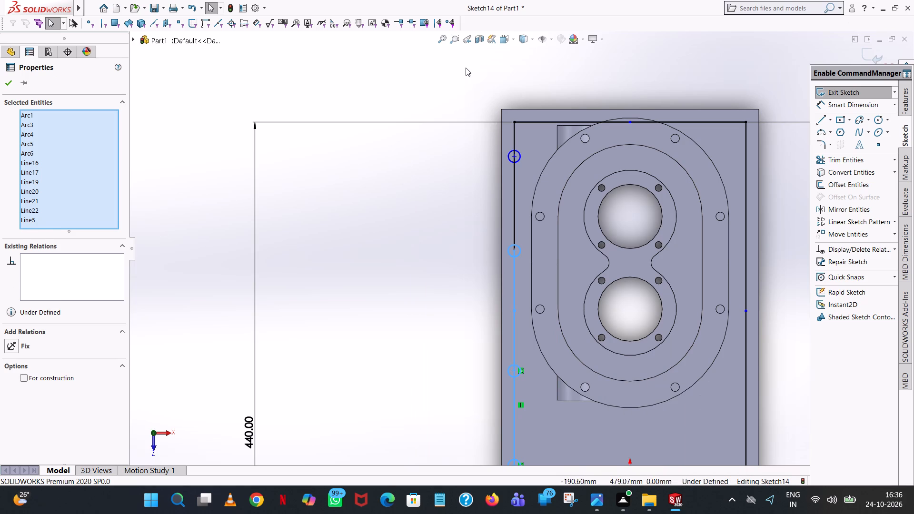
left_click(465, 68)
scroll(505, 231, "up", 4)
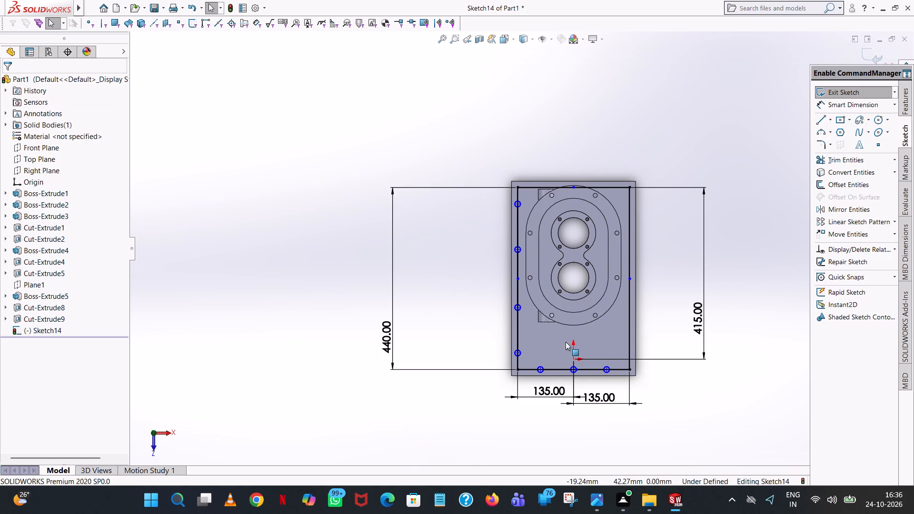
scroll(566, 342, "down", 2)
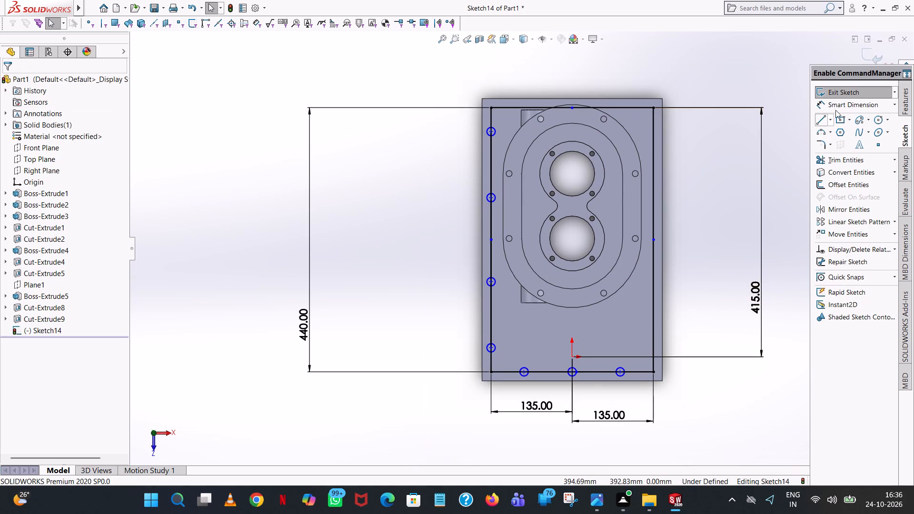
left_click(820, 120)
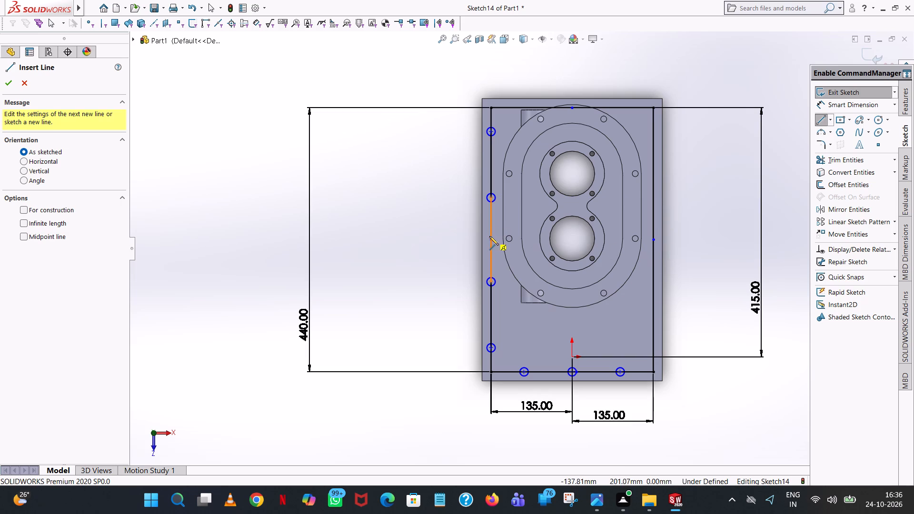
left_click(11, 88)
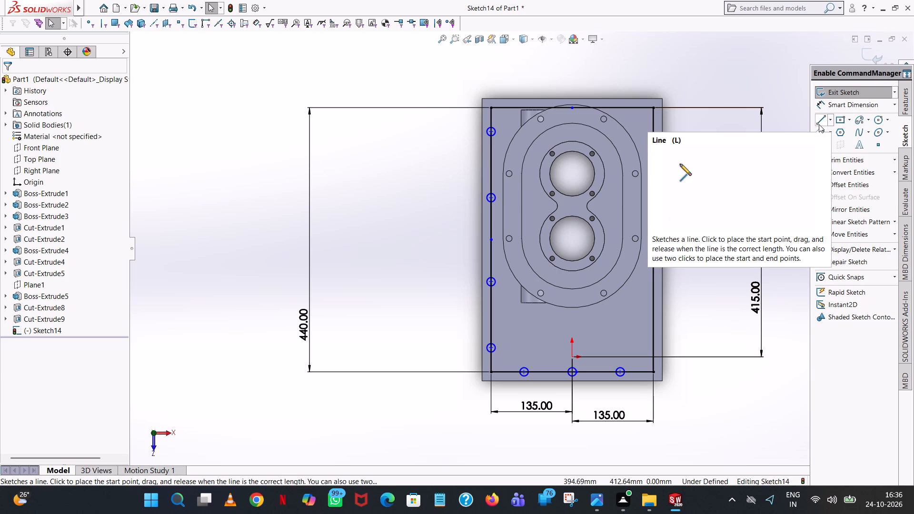
Sketch a 440 mm vertical line from the bottom middle circle's centre to the midpoint of the rectangle's top side.
left_click(819, 121)
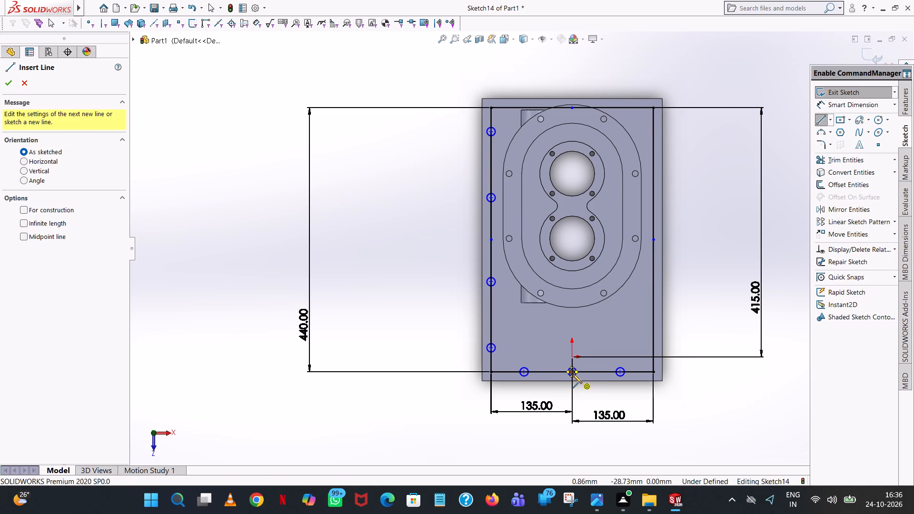
left_click(572, 372)
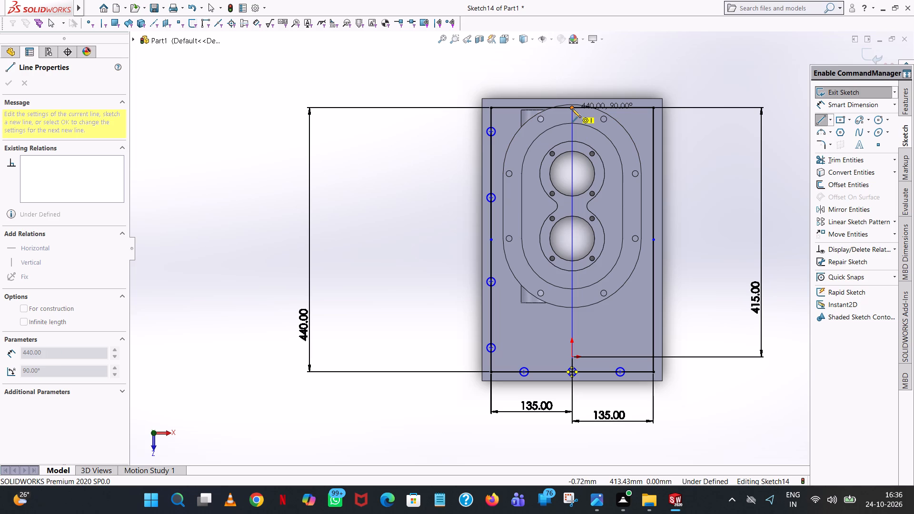
left_click(572, 109)
right_click(572, 109)
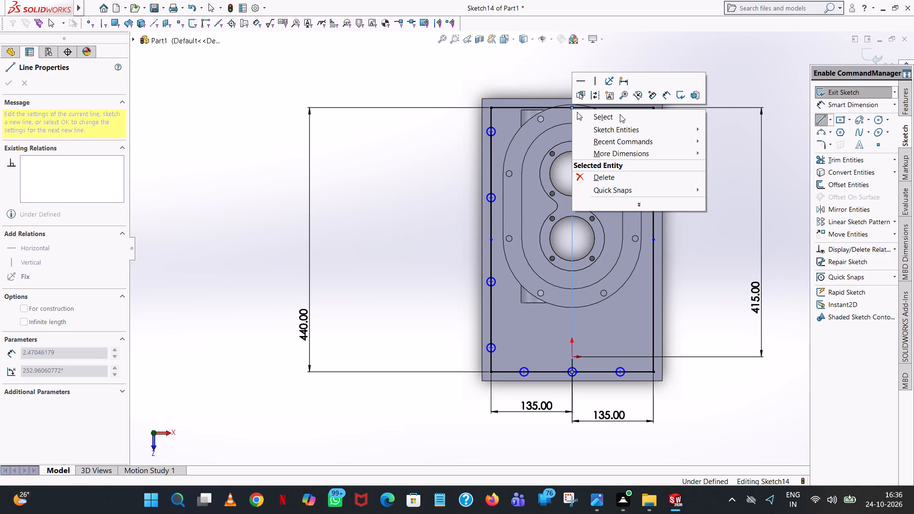
left_click(620, 114)
left_click(670, 64)
Sketch a 270 mm horizontal line joining the midpoints of the rectangle's left and right sides.
left_click(820, 119)
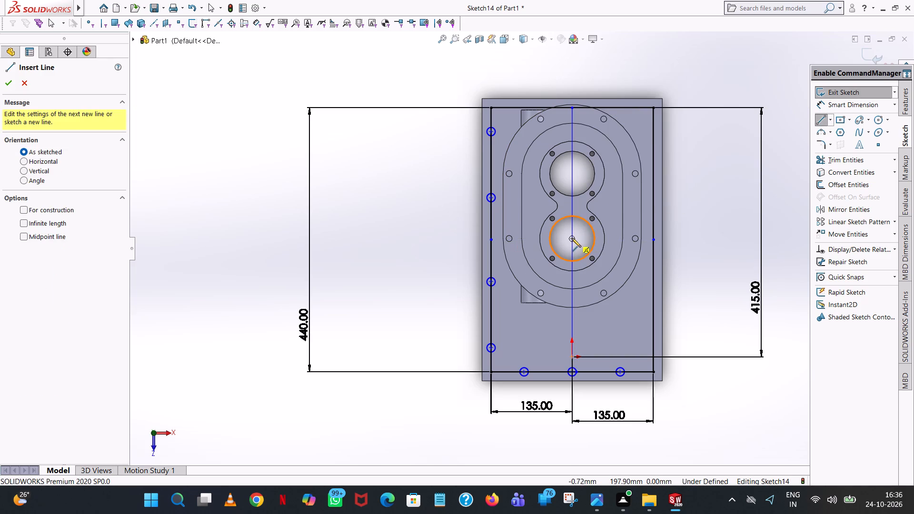
left_click(492, 239)
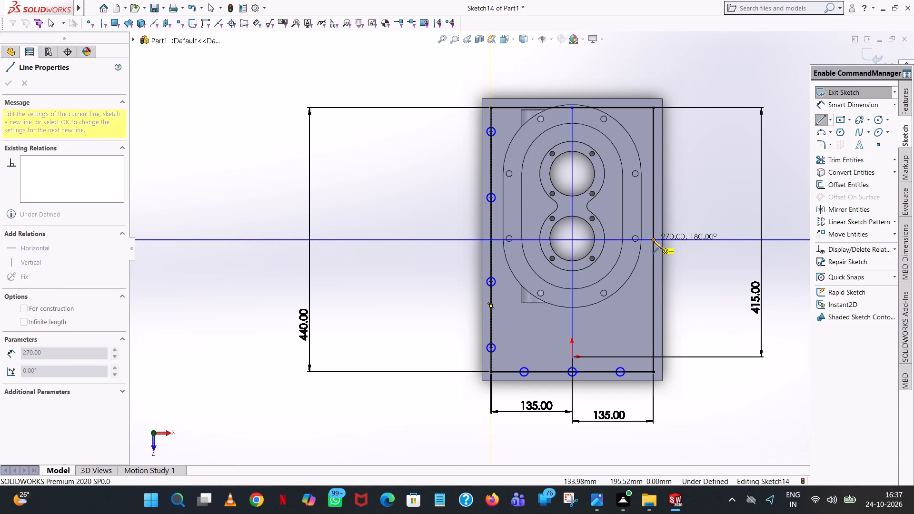
left_click(653, 239)
right_click(653, 239)
left_click(690, 247)
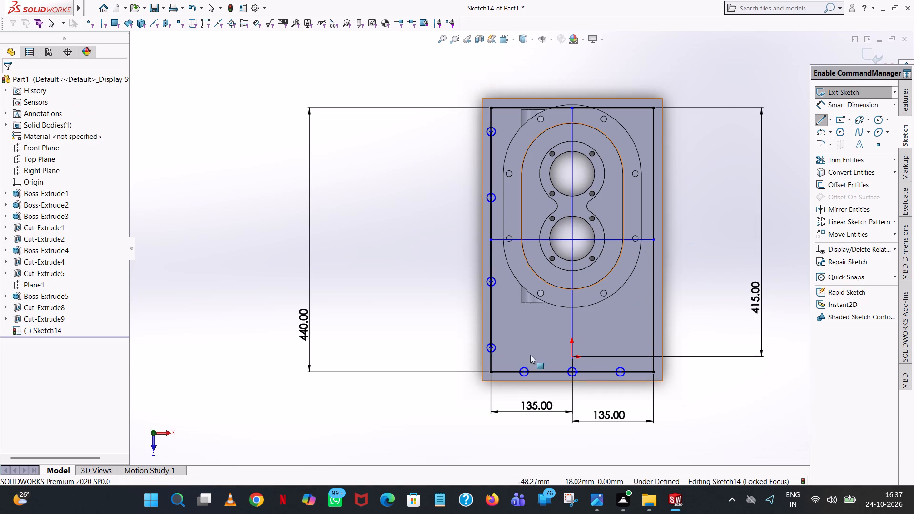
Mirror the three circles on the rectangle's bottom side about the horizontal middle line, keeping the originals.
left_click(851, 208)
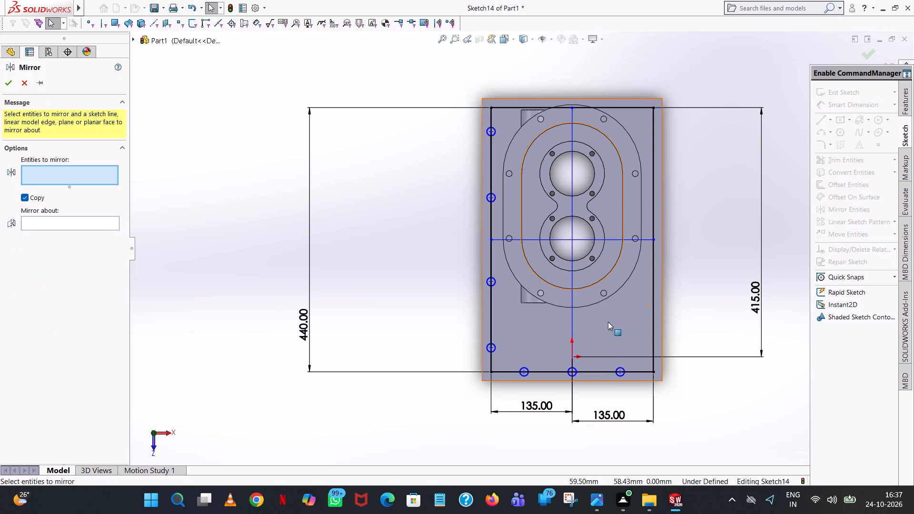
left_click(620, 367)
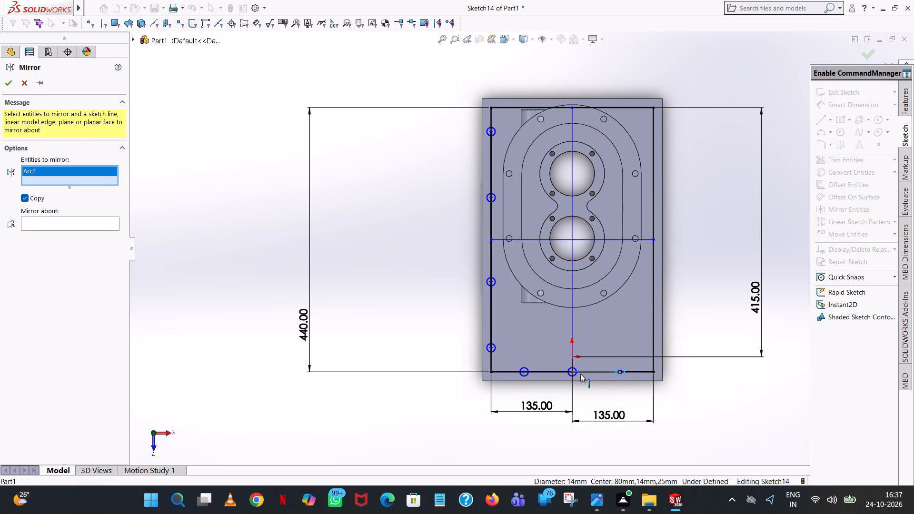
left_click(575, 367)
left_click(525, 367)
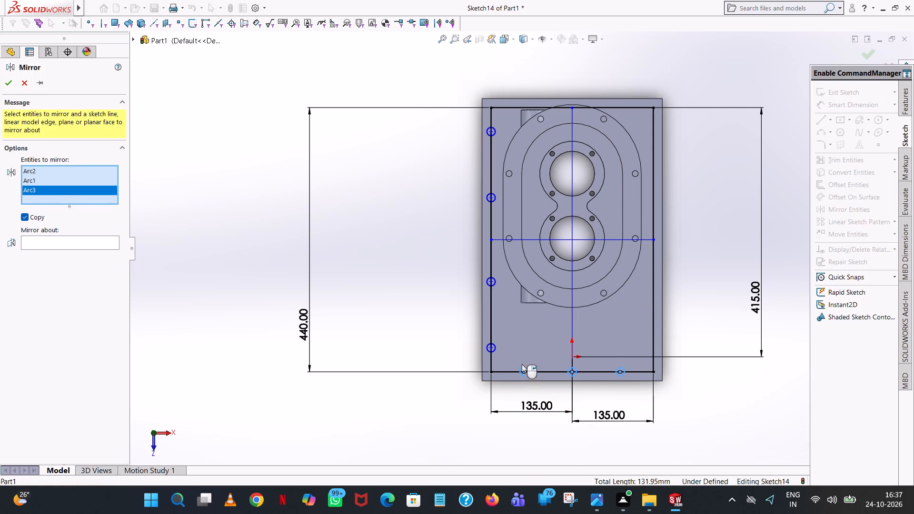
left_click(59, 244)
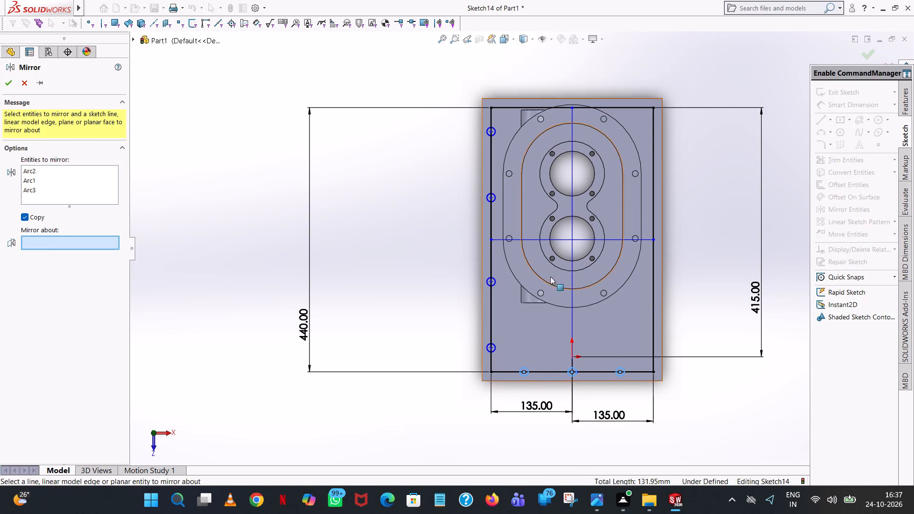
left_click(563, 239)
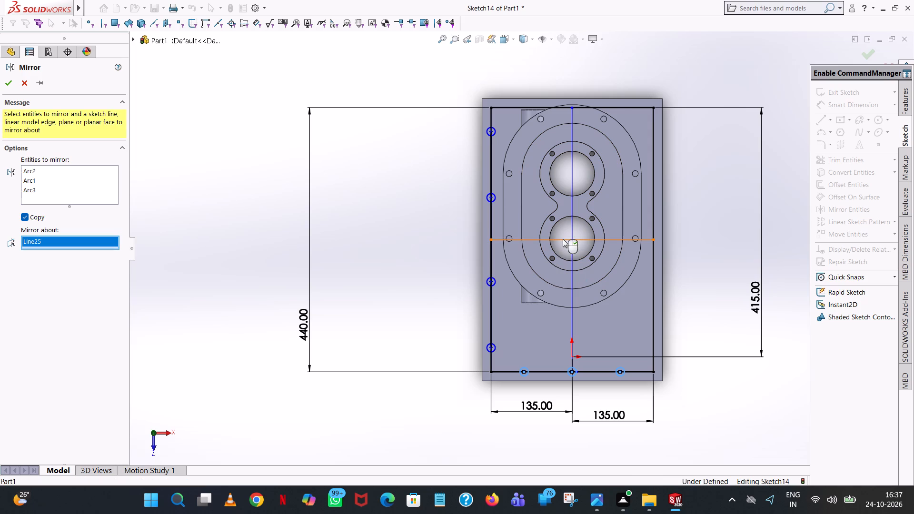
left_click(3, 77)
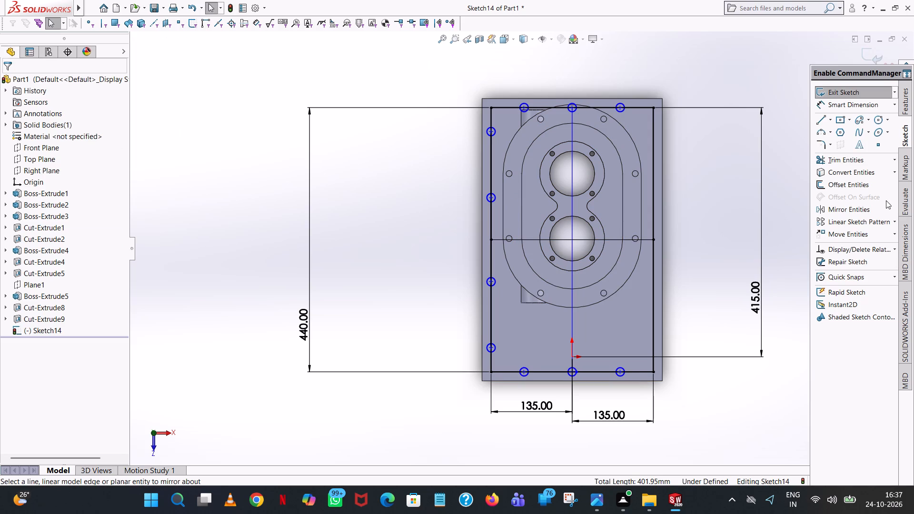
Mirror the four circles on the rectangle's left side about the vertical middle line, keeping the originals.
left_click(866, 210)
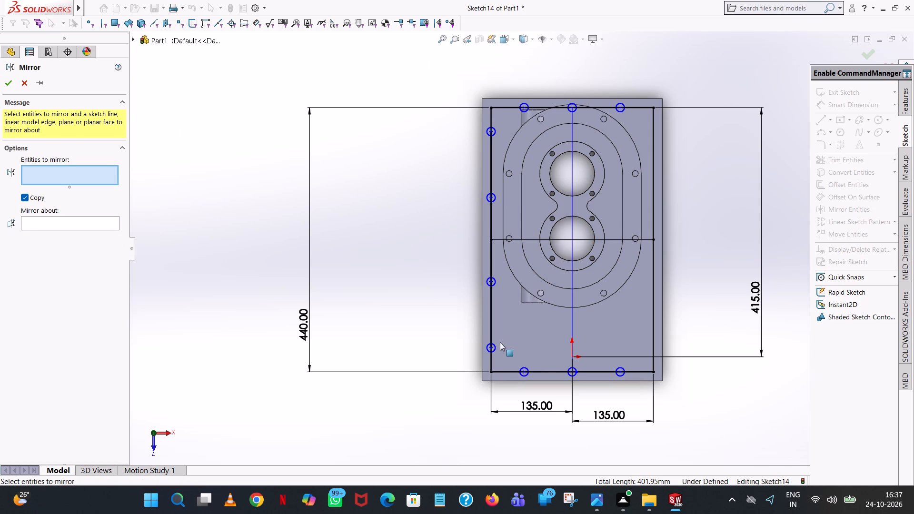
left_click(497, 345)
left_click(497, 281)
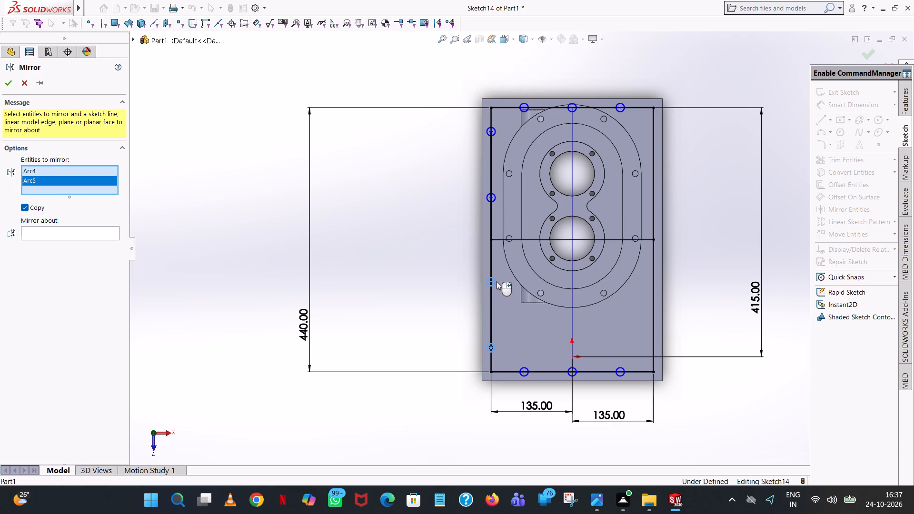
left_click(497, 199)
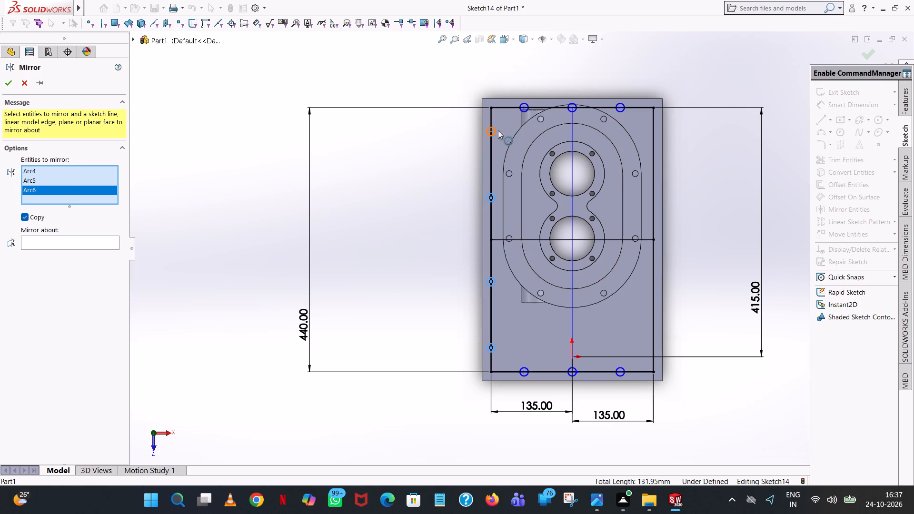
left_click(497, 130)
left_click(84, 250)
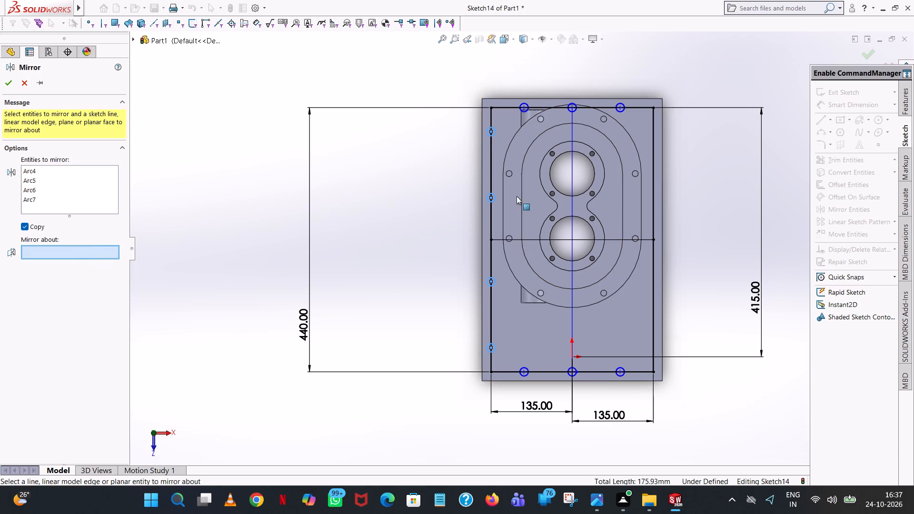
left_click(570, 204)
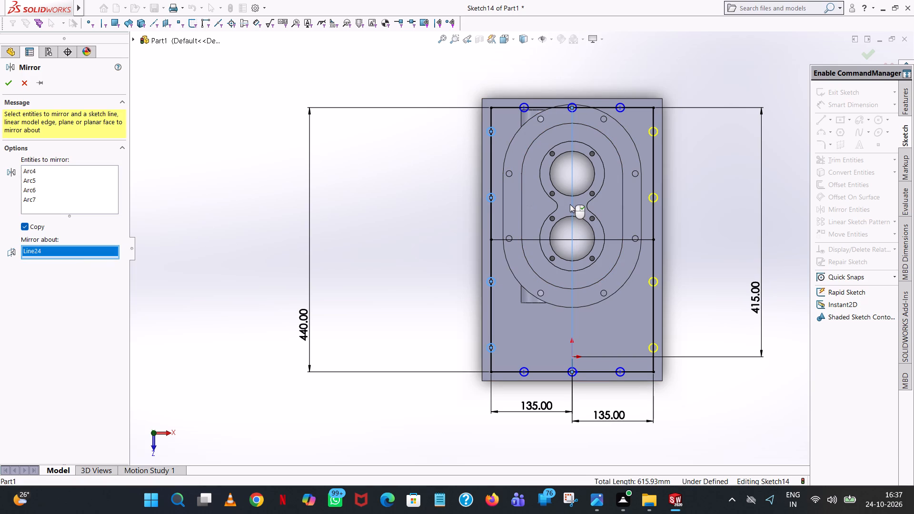
left_click(11, 79)
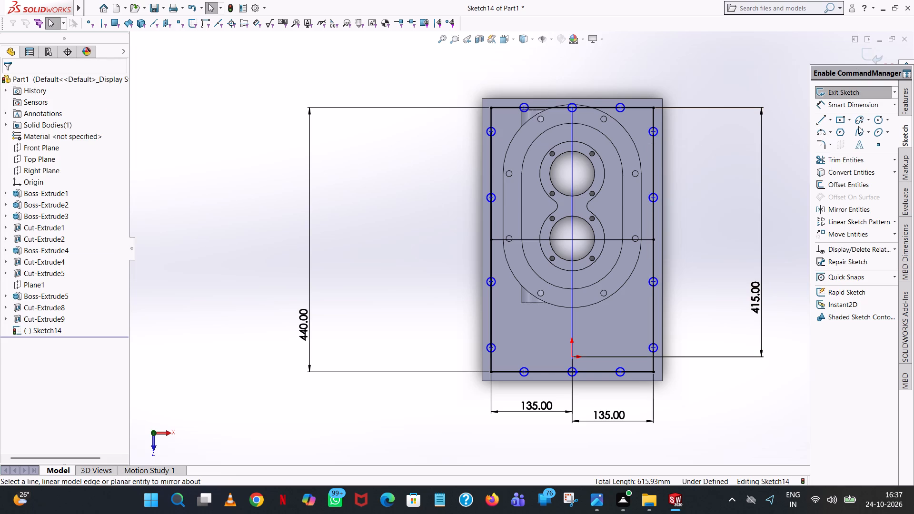
Trim away the upper half of the vertical middle line and the rectangle's line segments between circles around its upper right corner.
left_click(834, 157)
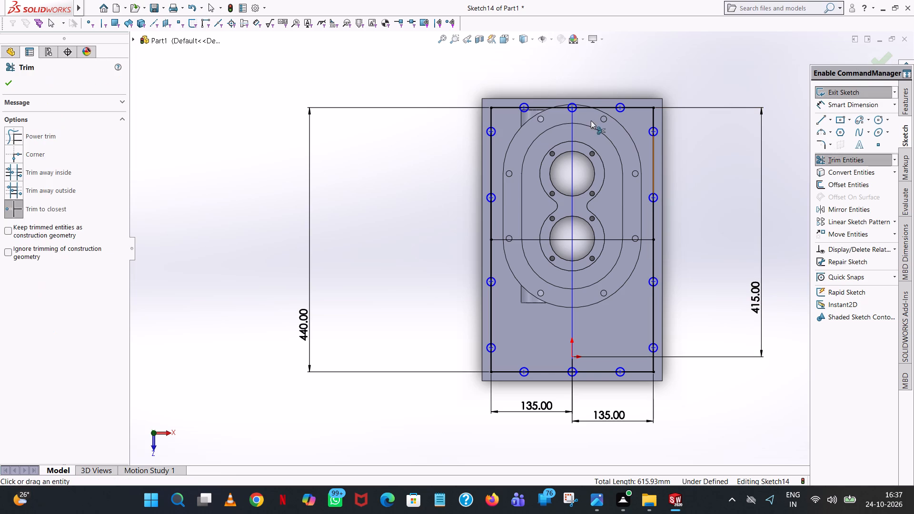
left_click(570, 132)
left_click(590, 107)
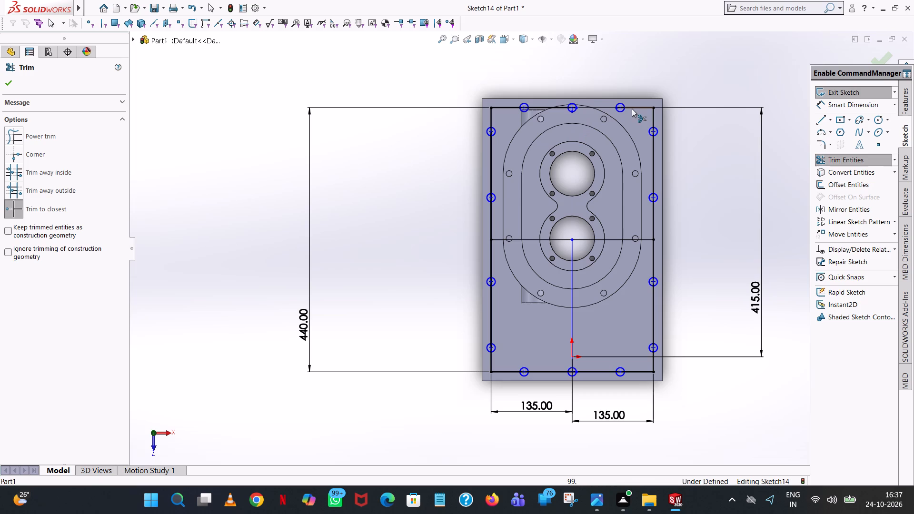
left_click(632, 109)
double_click(645, 107)
triple_click(655, 113)
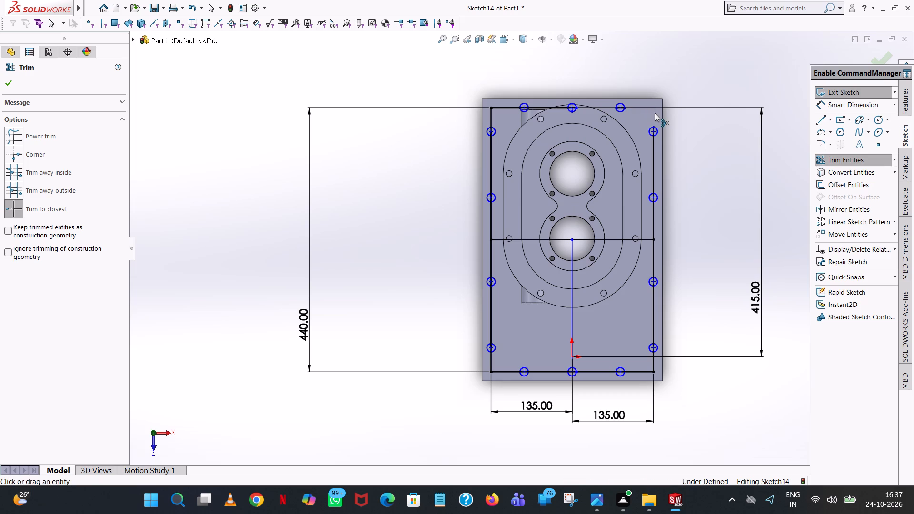
left_click(649, 150)
left_click(652, 151)
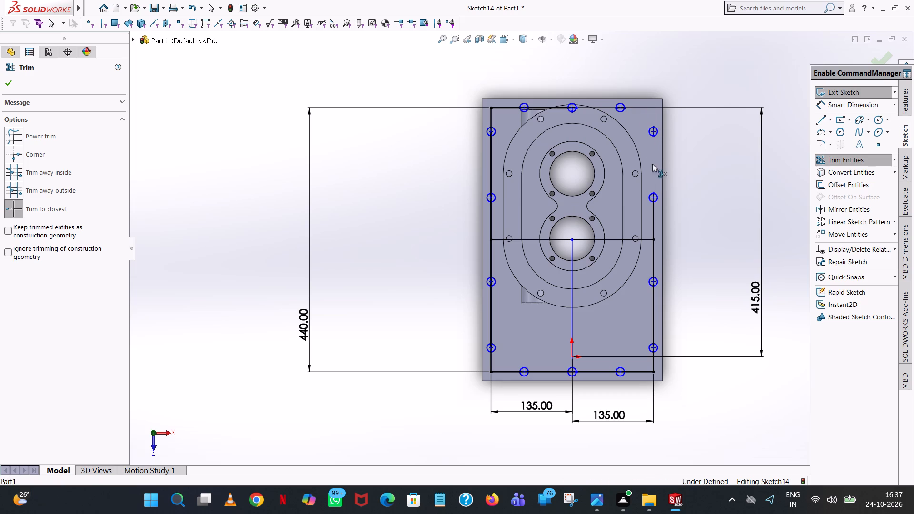
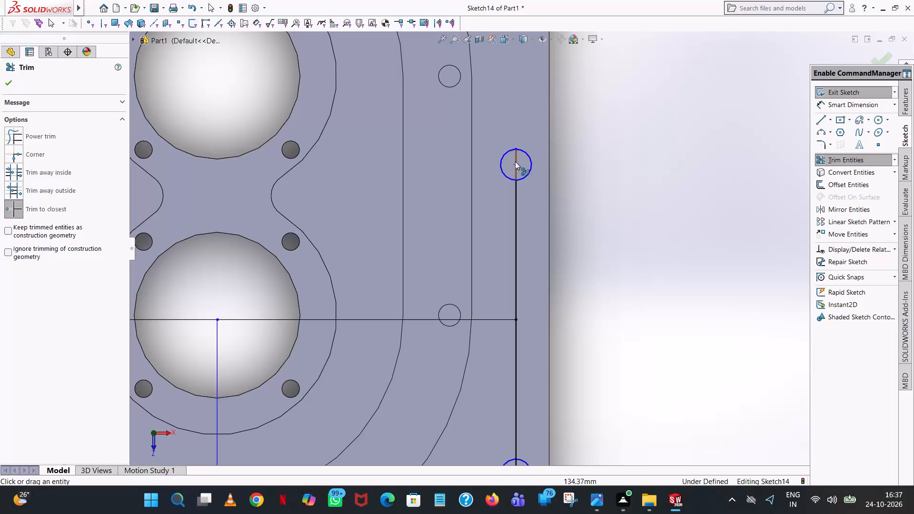
Trim away the remaining line segments of the rectangle's right side below its upper right circle, including those inside the circles.
left_click(516, 161)
left_click(514, 190)
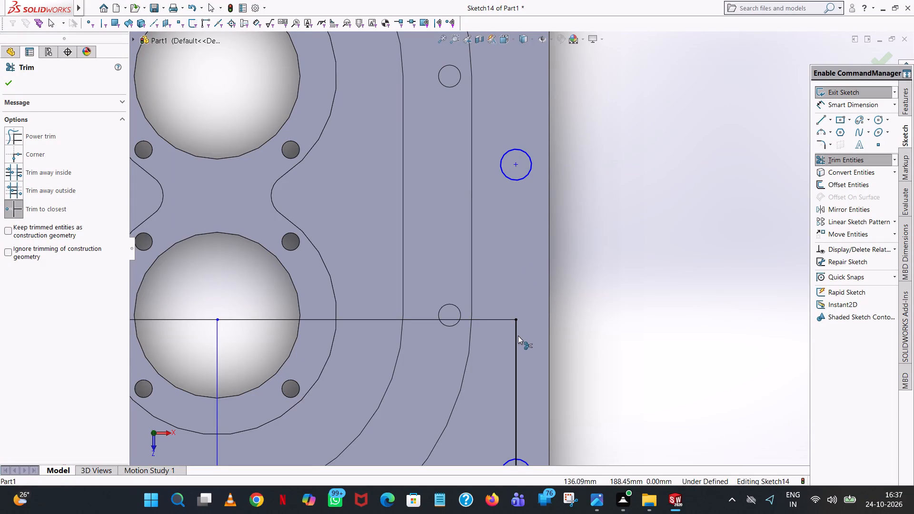
left_click(517, 336)
scroll(517, 336, "up", 6)
scroll(517, 336, "down", 4)
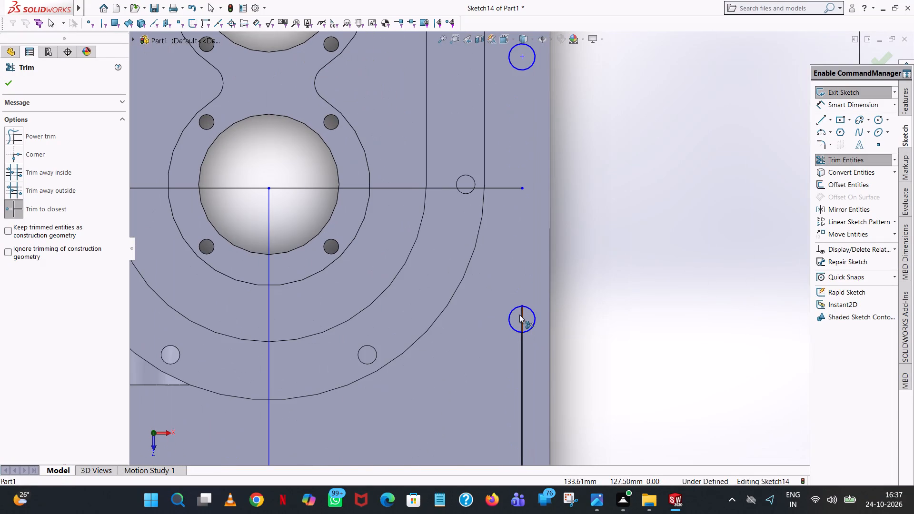
left_click(519, 315)
scroll(528, 346, "up", 7)
scroll(528, 346, "down", 4)
left_click(512, 196)
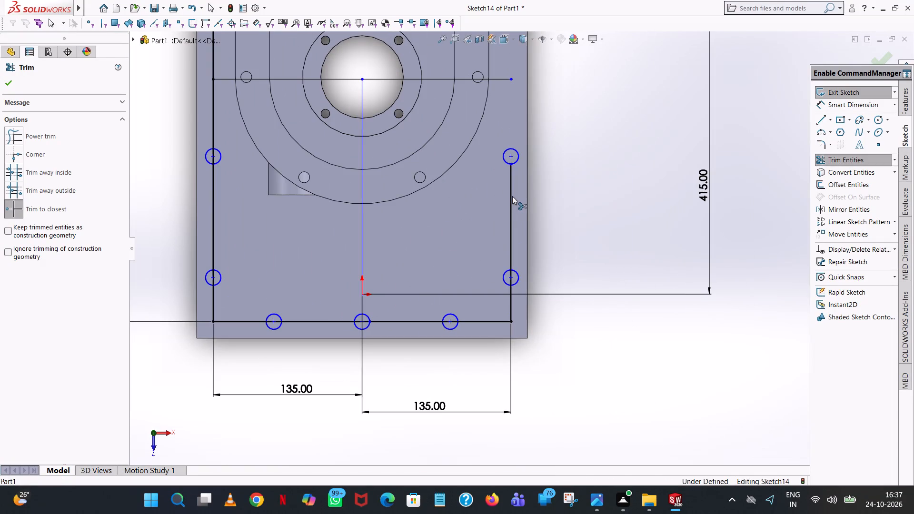
left_click(513, 275)
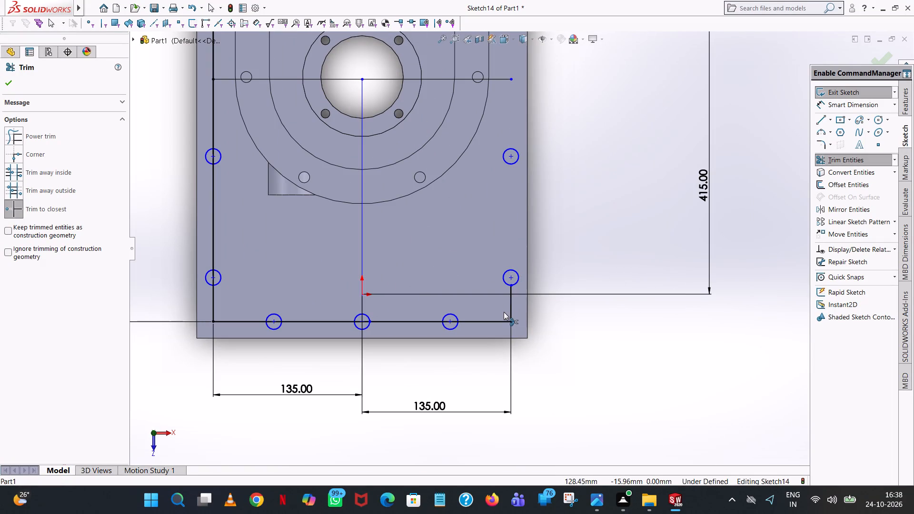
left_click(509, 312)
Trim away all line segments of the rectangle's bottom side, between and inside its three circles, keeping the circles.
left_click(498, 320)
left_click(450, 324)
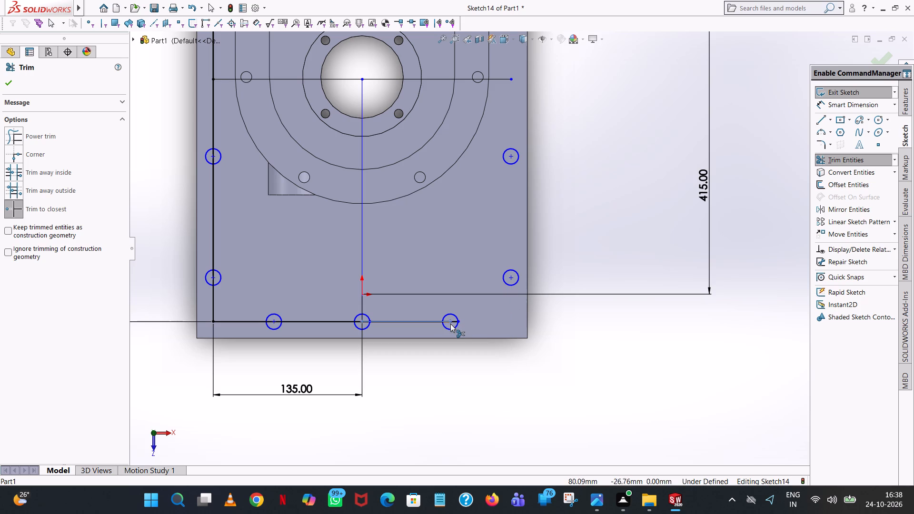
left_click(452, 322)
left_click(429, 322)
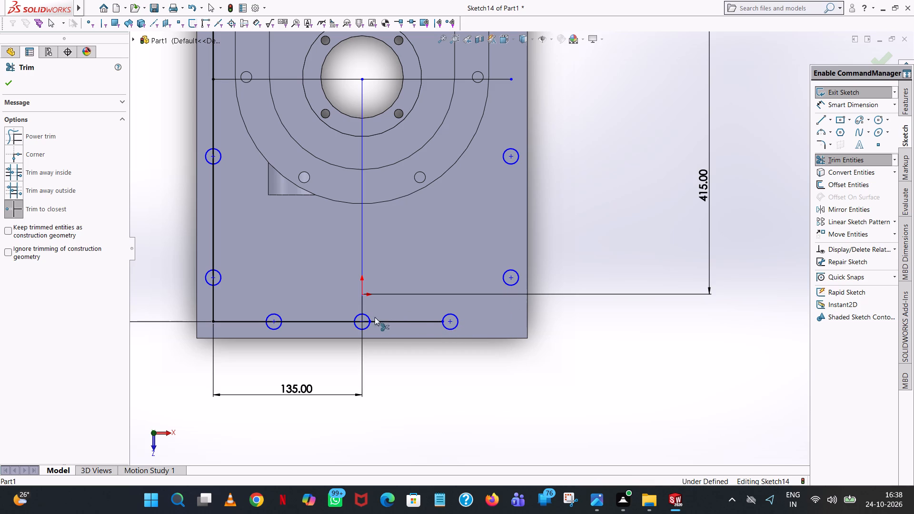
left_click(362, 323)
left_click(356, 321)
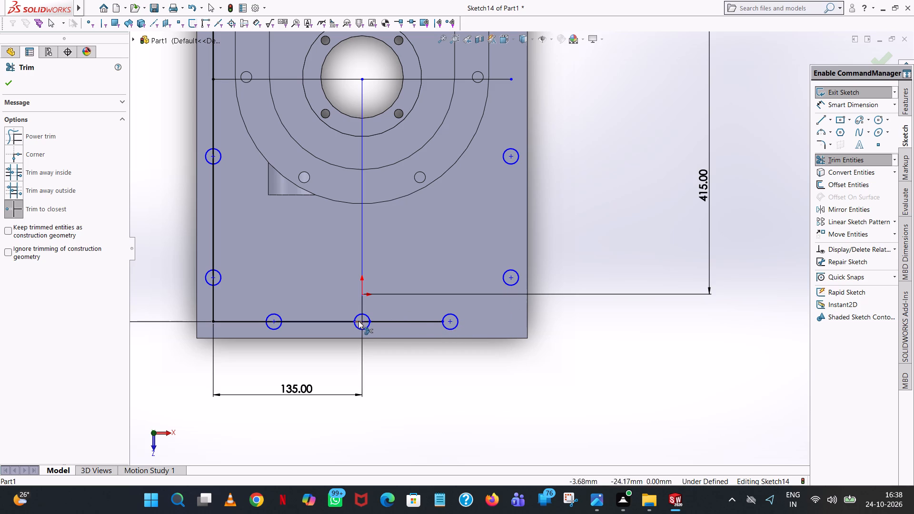
left_click(363, 322)
left_click(360, 322)
left_click(360, 322)
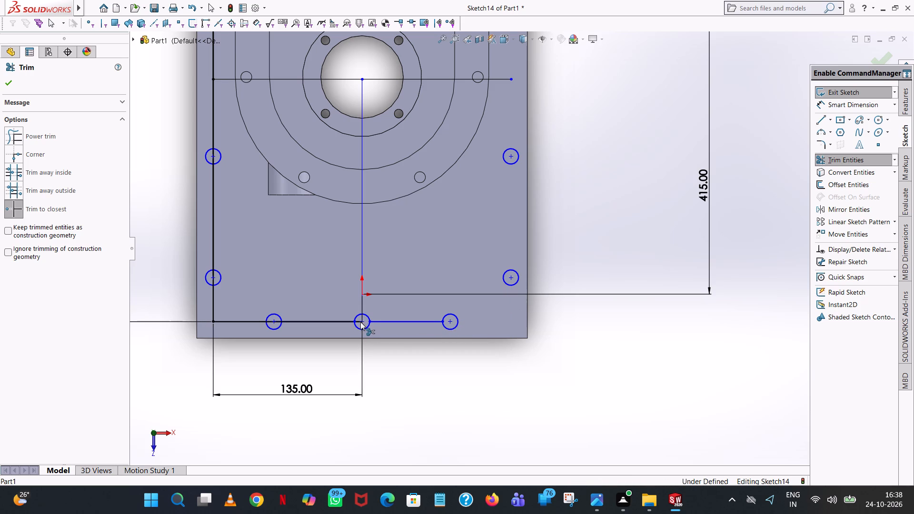
left_click(360, 322)
left_click(381, 323)
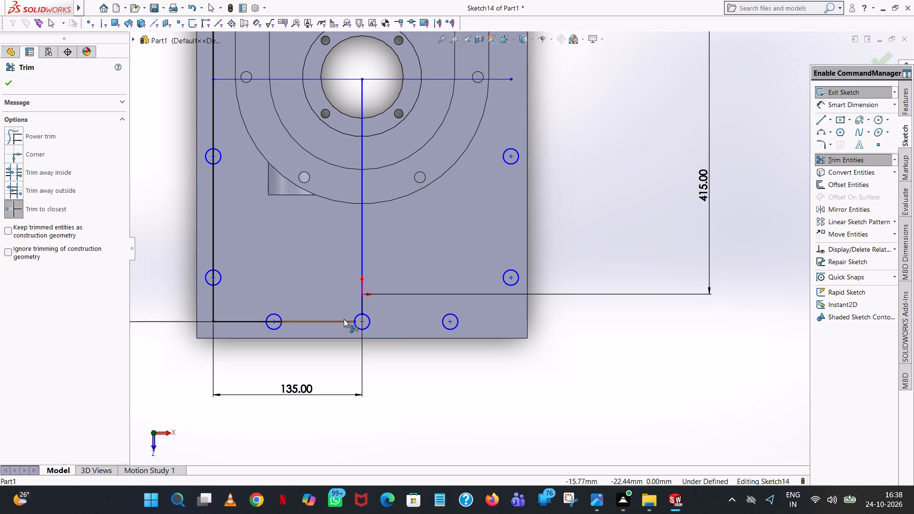
left_click(341, 320)
double_click(321, 322)
triple_click(272, 321)
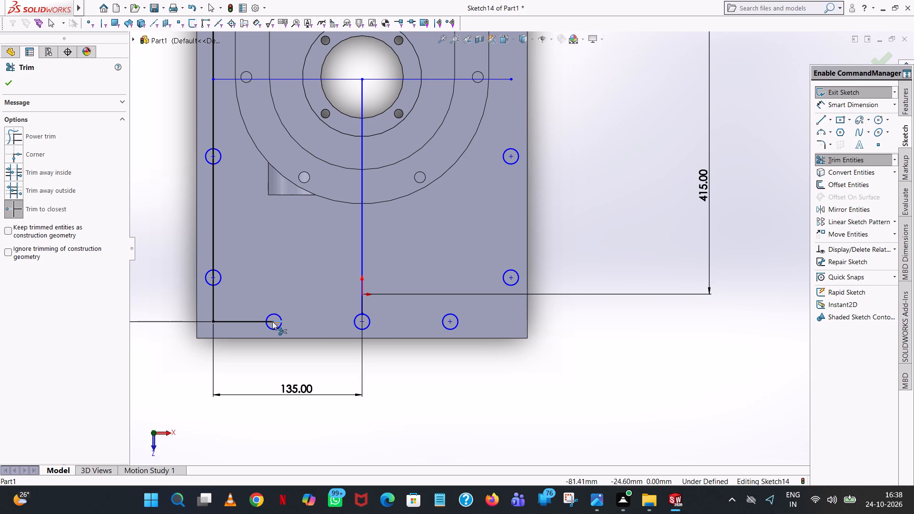
double_click(272, 321)
triple_click(248, 322)
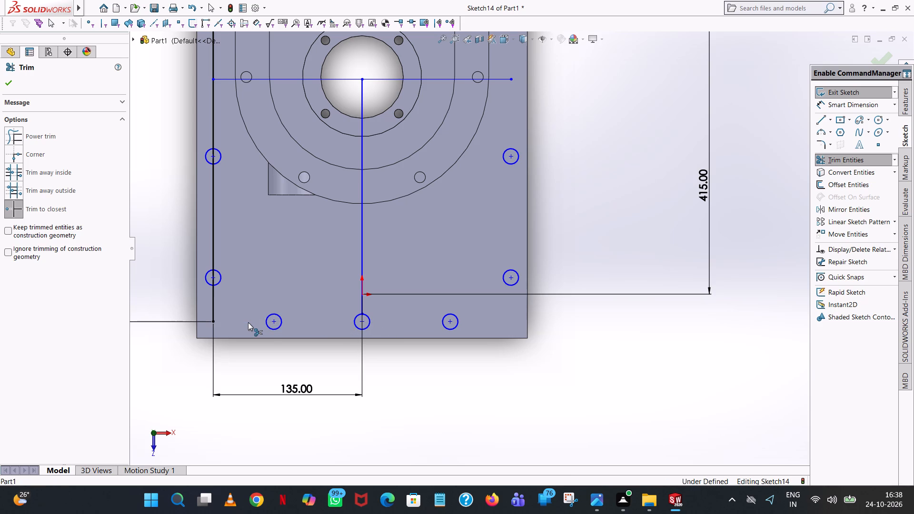
Trim away the lower half of the rectangle's left side, between and inside its circles, accepting deletion of the associated dimensions.
triple_click(214, 313)
double_click(213, 313)
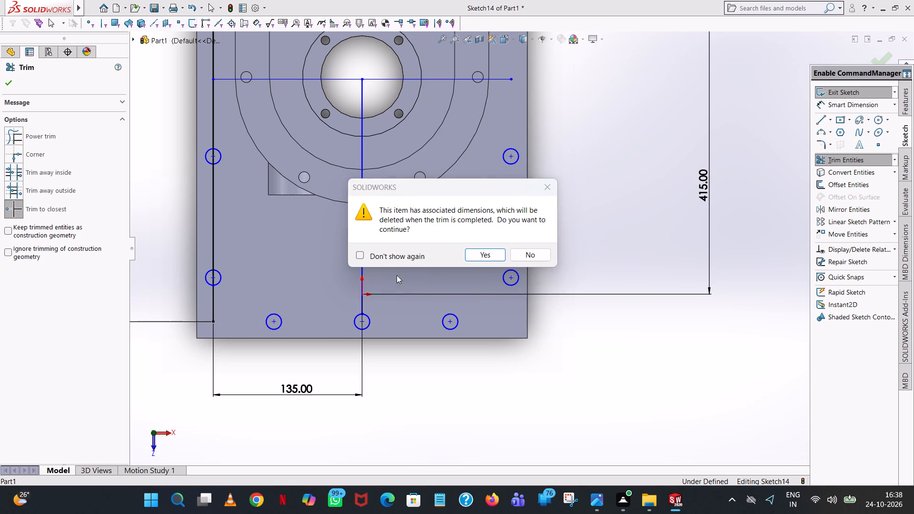
left_click(485, 258)
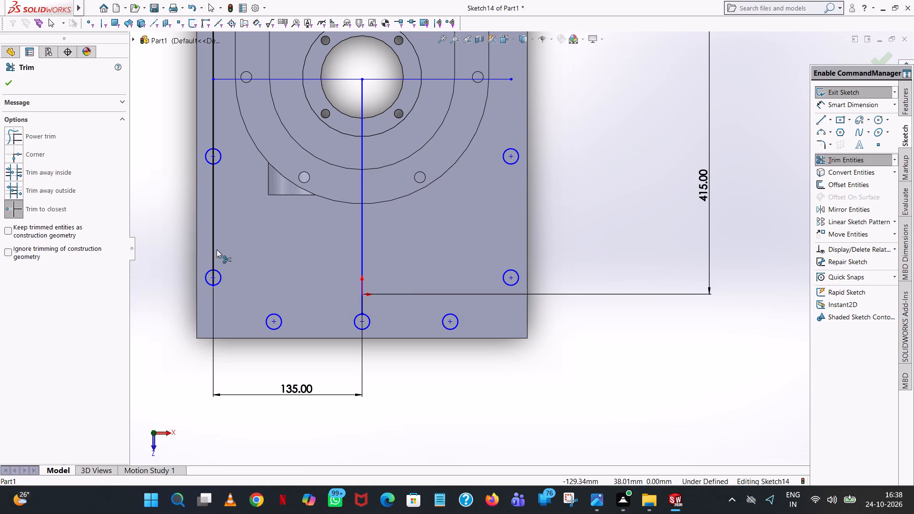
triple_click(211, 242)
triple_click(214, 240)
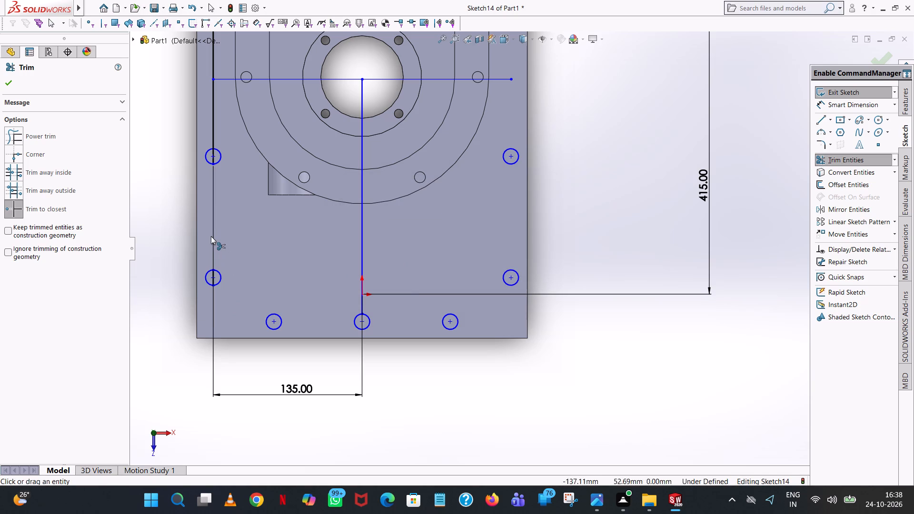
left_click(211, 236)
triple_click(213, 237)
left_click(213, 237)
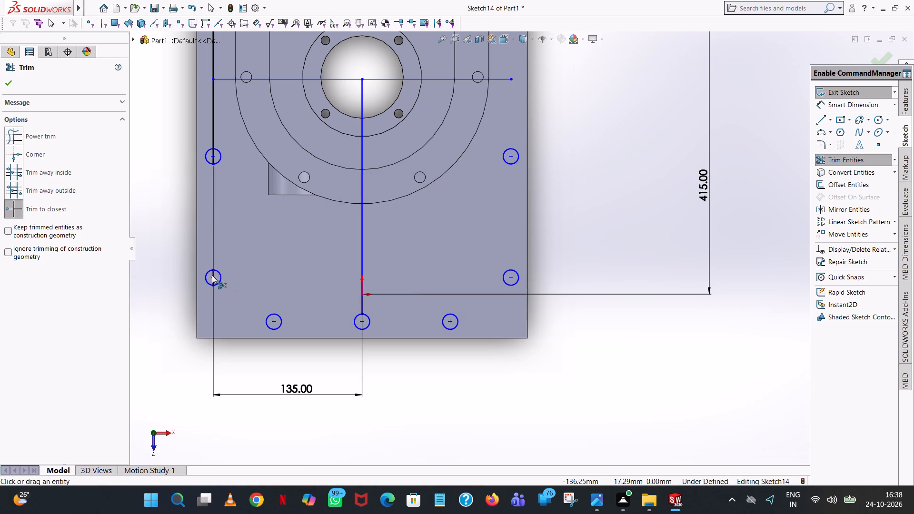
left_click(211, 275)
left_click(211, 277)
left_click(214, 274)
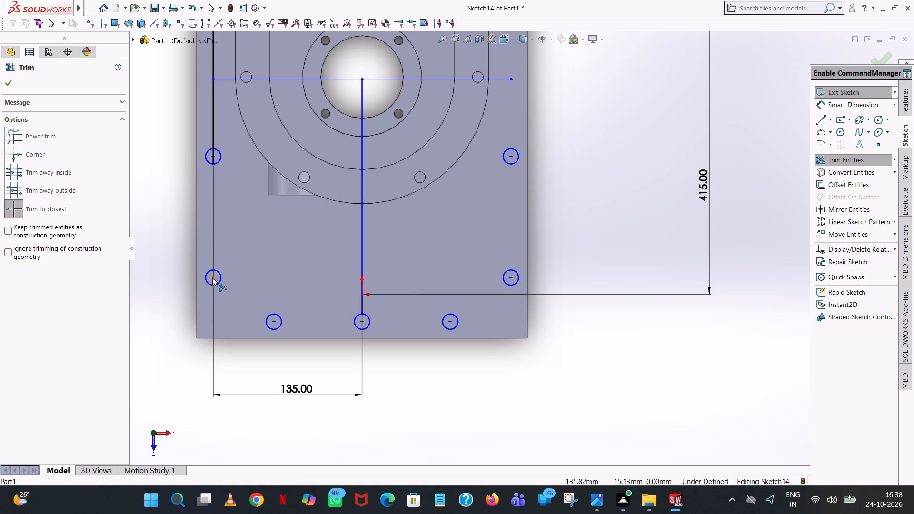
left_click(212, 277)
left_click(214, 159)
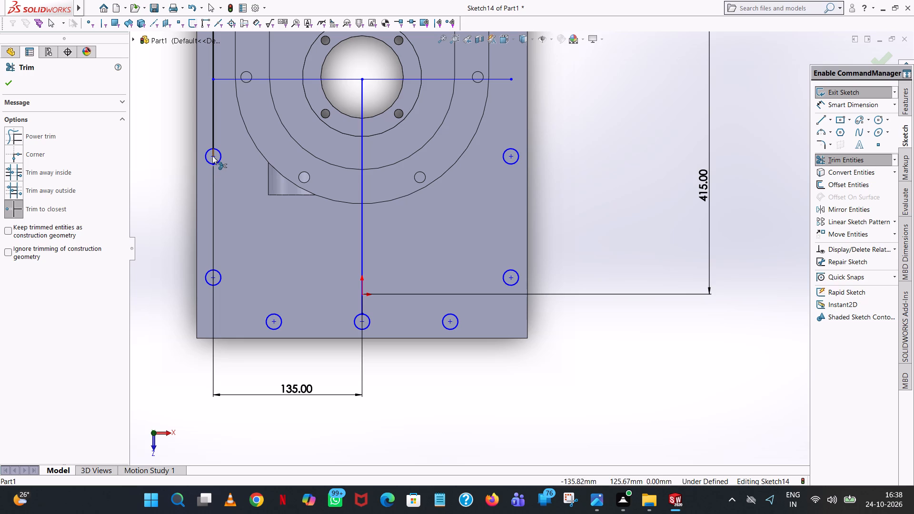
triple_click(212, 156)
left_click(212, 154)
left_click(210, 157)
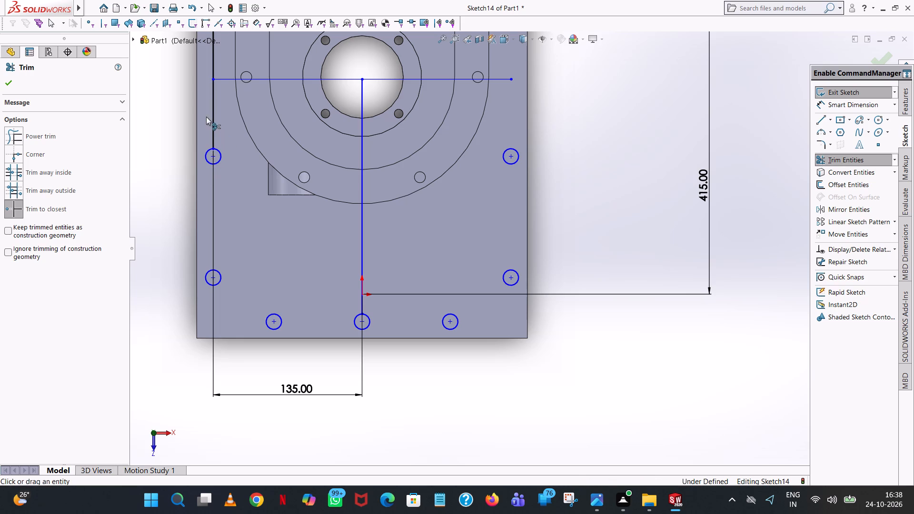
triple_click(216, 128)
Trim away both halves of the horizontal middle line and the remaining lower half of the vertical middle line.
scroll(228, 80, "up", 3)
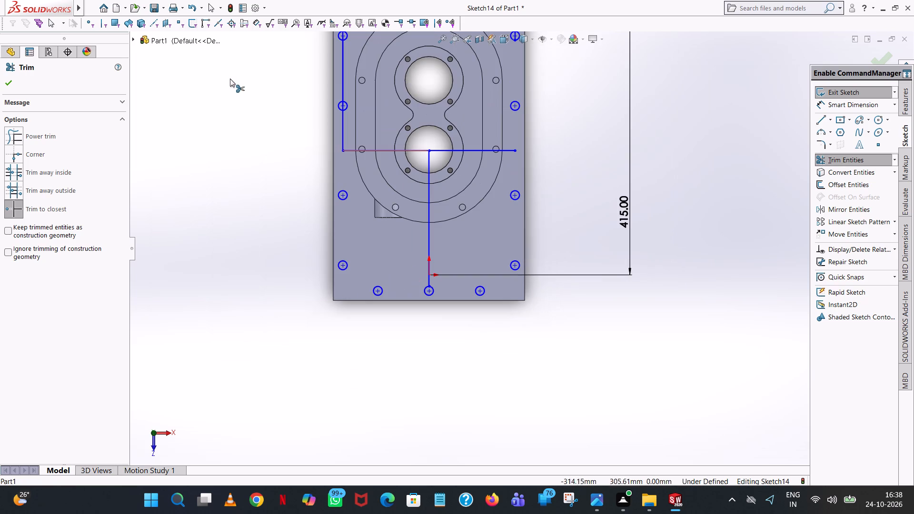
scroll(406, 0, "up", 5)
scroll(406, 155, "up", 3)
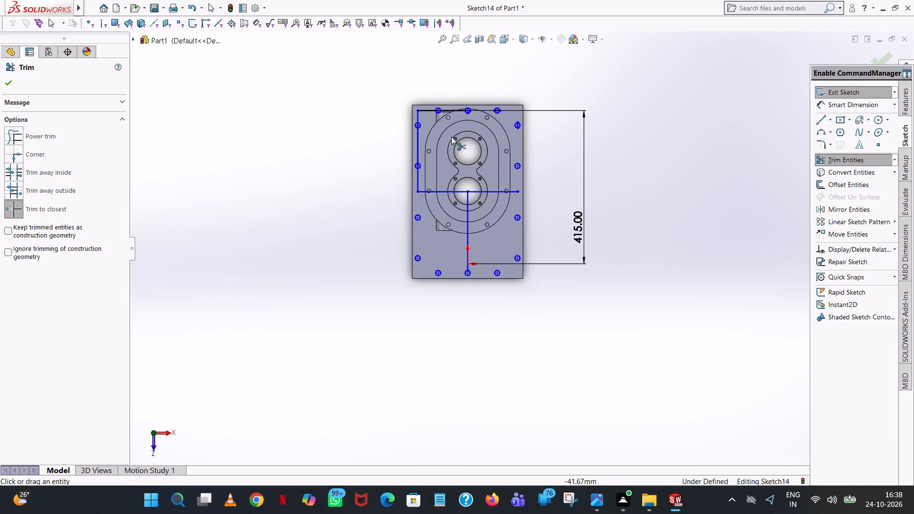
scroll(450, 137, "down", 2)
double_click(453, 229)
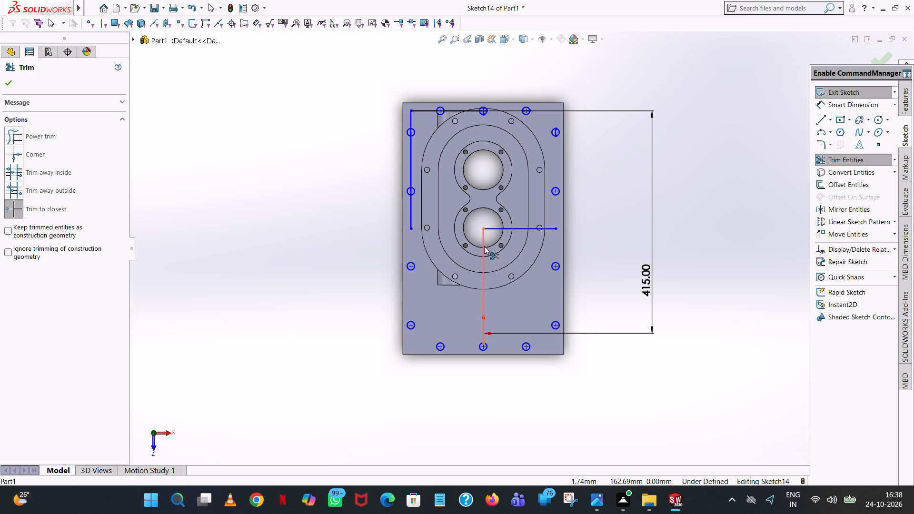
left_click(484, 246)
left_click(493, 229)
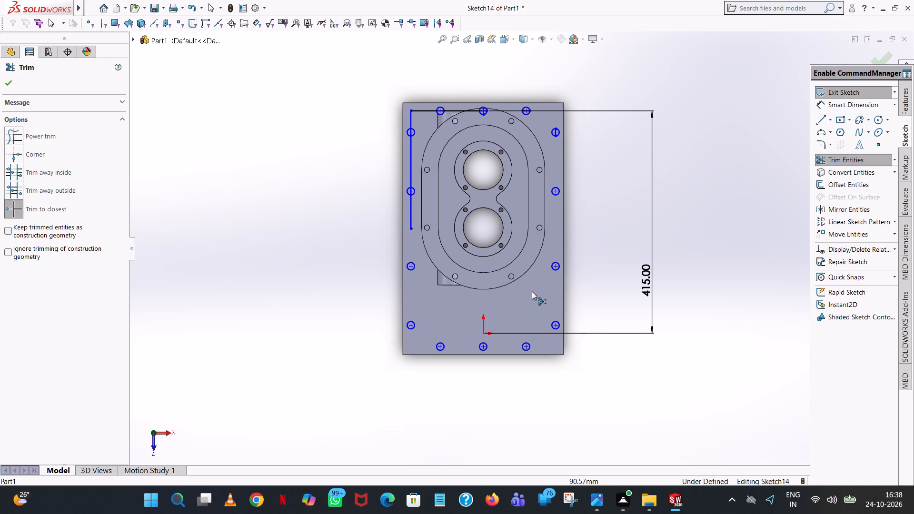
Trim away the upper half of the rectangle's left side, including the segments inside its two circles, up to the corner.
left_click(409, 210)
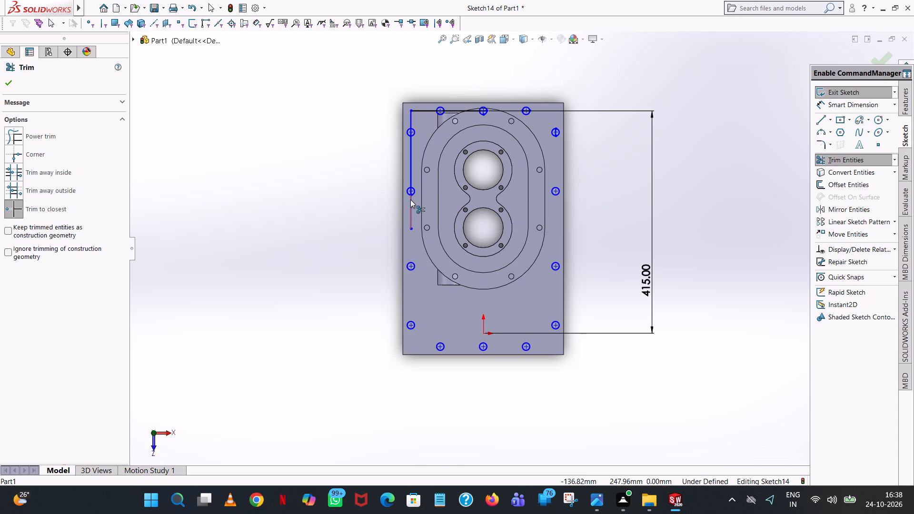
double_click(410, 200)
scroll(411, 200, "down", 9)
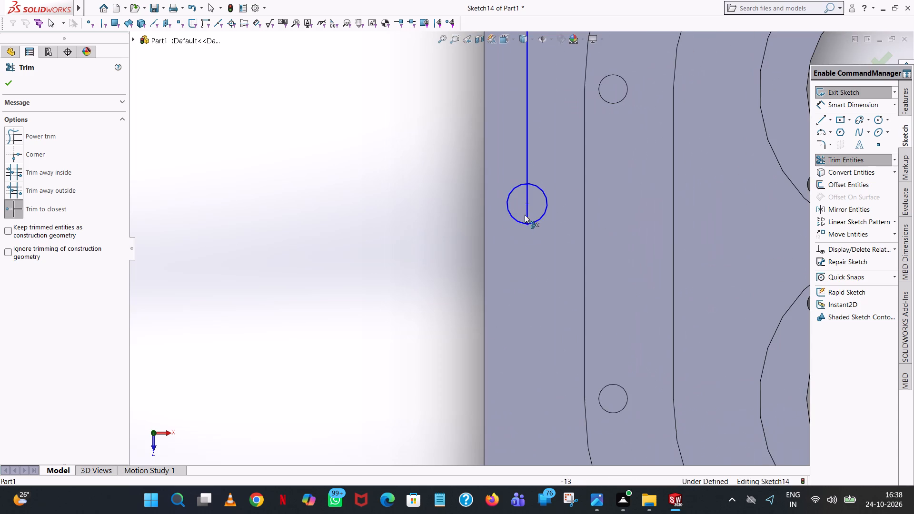
double_click(526, 212)
double_click(526, 203)
left_click(527, 210)
left_click(527, 200)
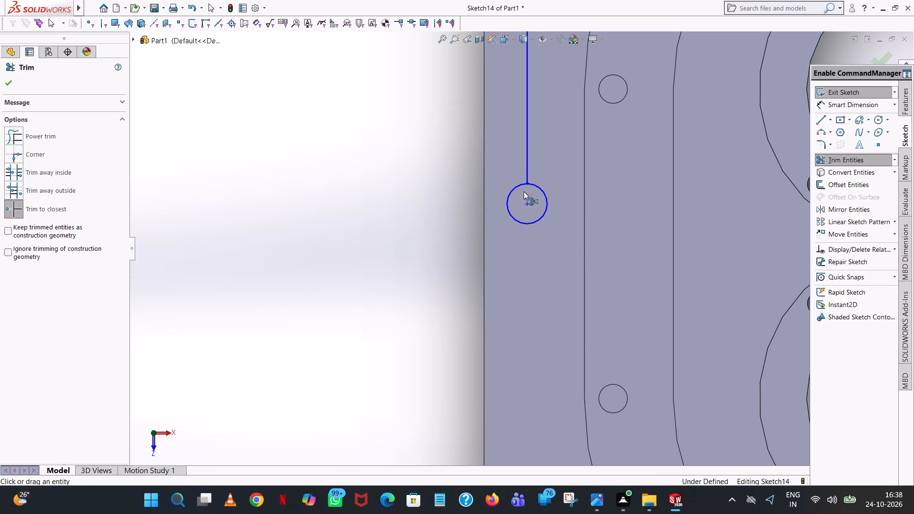
double_click(525, 159)
double_click(527, 157)
scroll(527, 155, "up", 6)
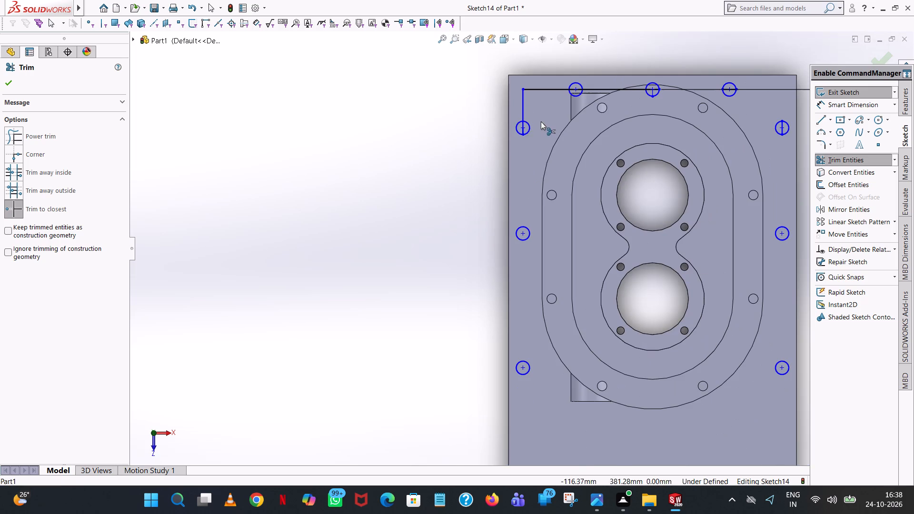
left_click(523, 128)
double_click(523, 126)
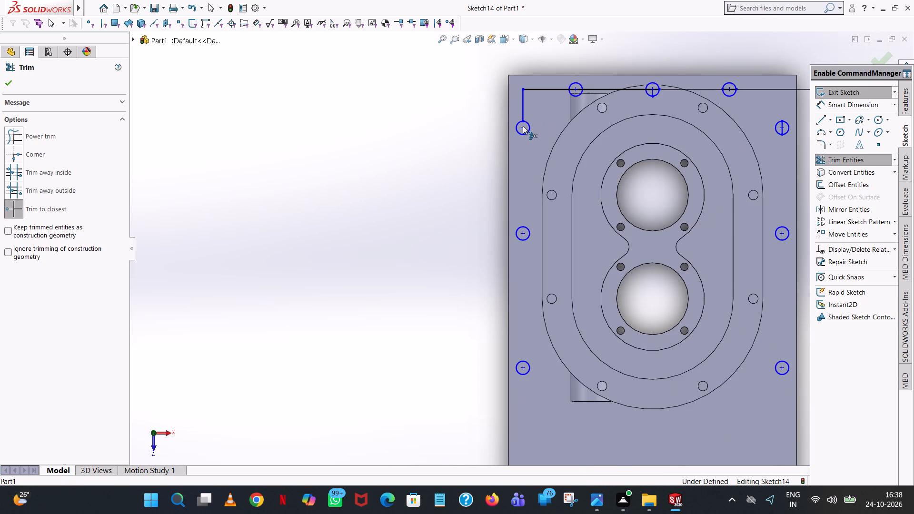
left_click(520, 111)
double_click(524, 105)
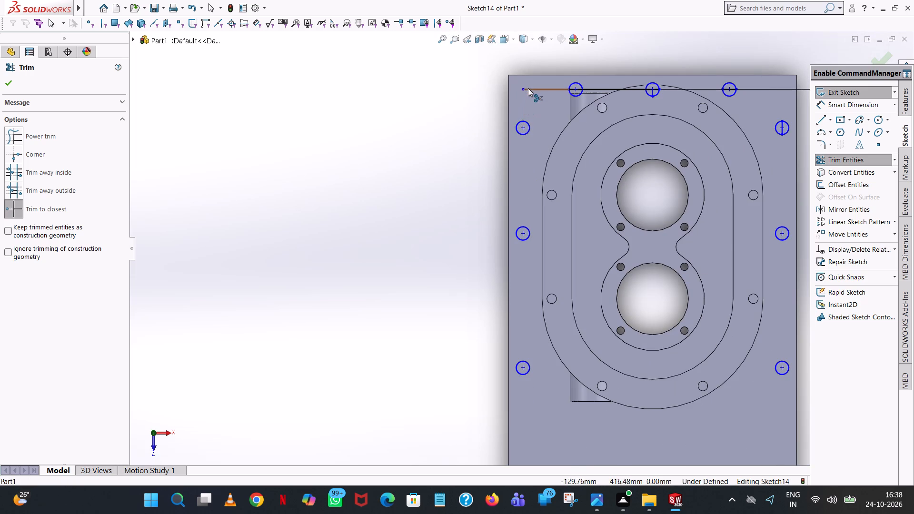
Trim away the rectangle's remaining top side segments and the leftover line pieces inside the top and upper right circles.
left_click(528, 88)
left_click(572, 91)
left_click(591, 88)
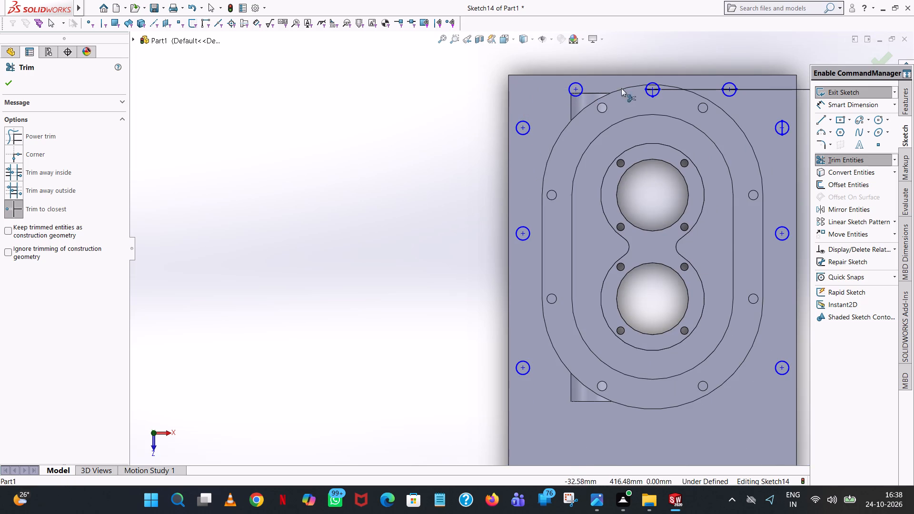
left_click(653, 88)
left_click(651, 89)
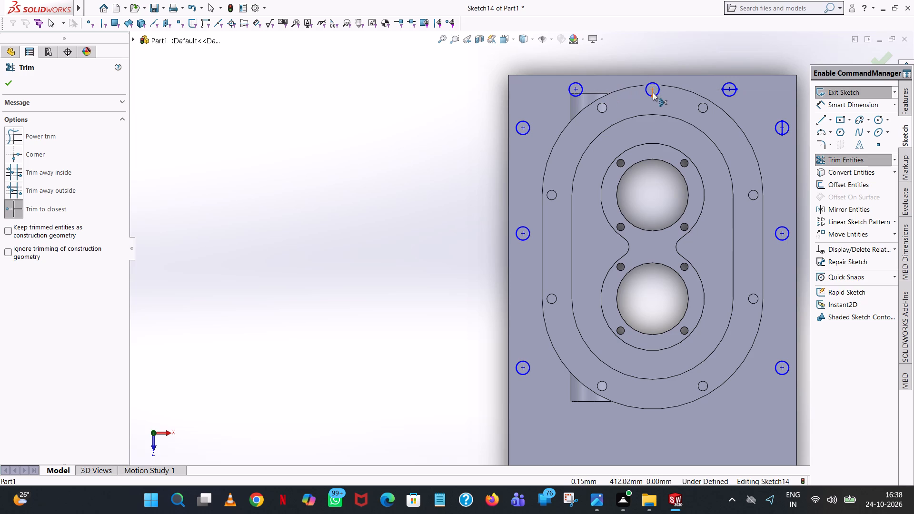
scroll(655, 100, "down", 5)
left_click(596, 132)
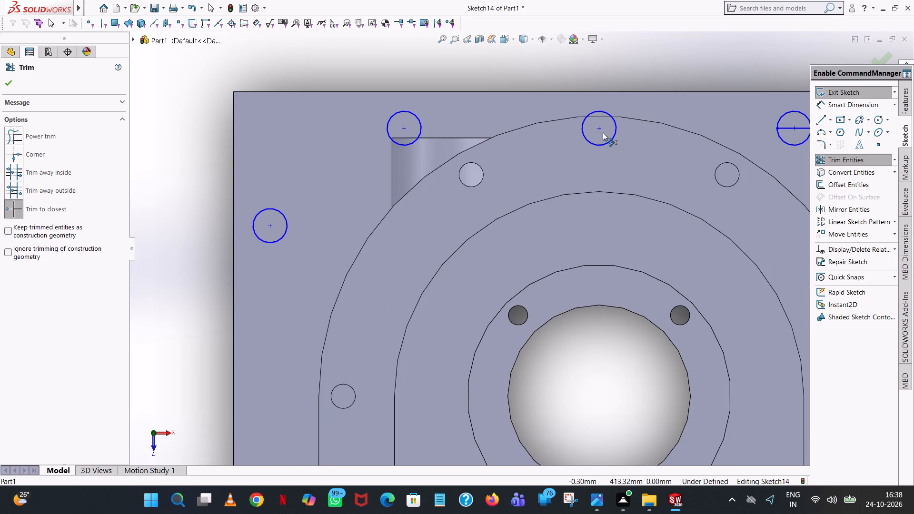
left_click(790, 128)
scroll(793, 128, "up", 5)
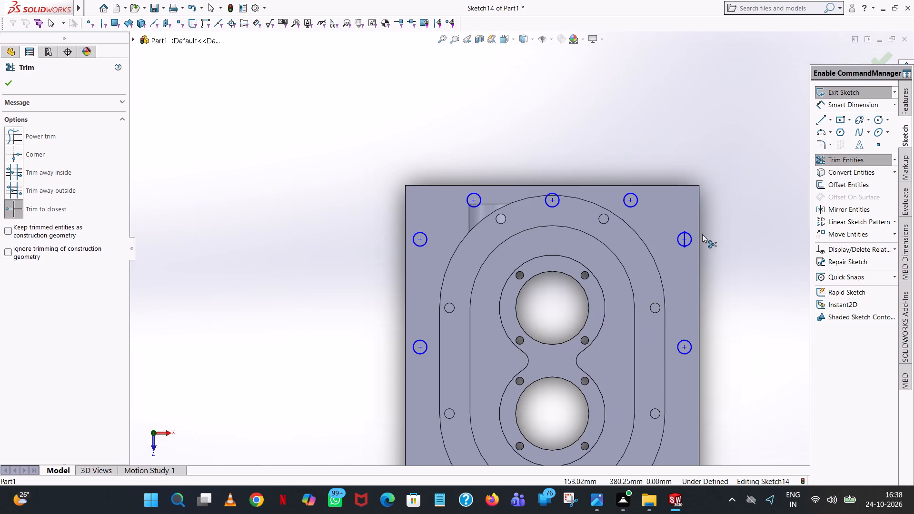
left_click(686, 239)
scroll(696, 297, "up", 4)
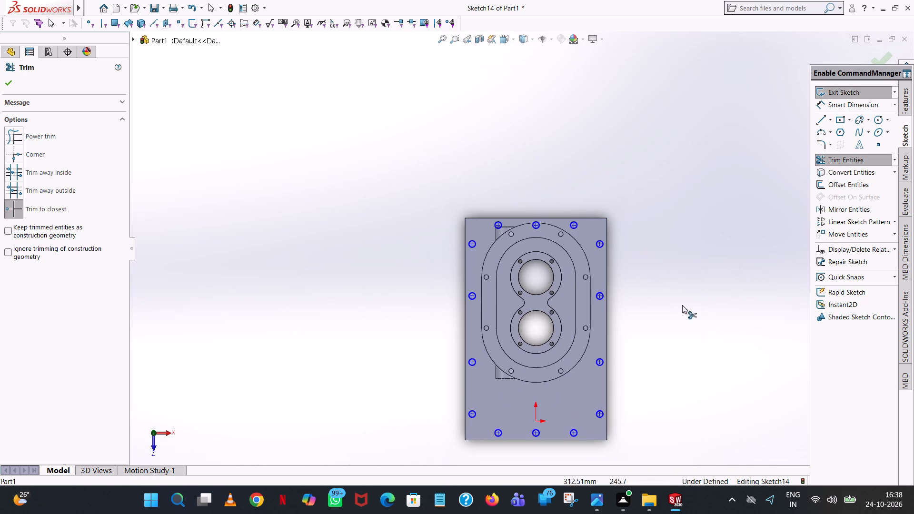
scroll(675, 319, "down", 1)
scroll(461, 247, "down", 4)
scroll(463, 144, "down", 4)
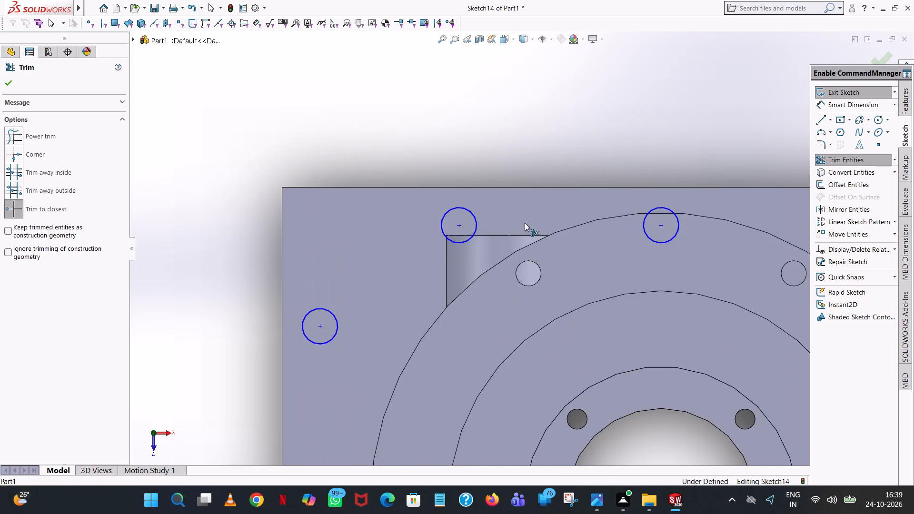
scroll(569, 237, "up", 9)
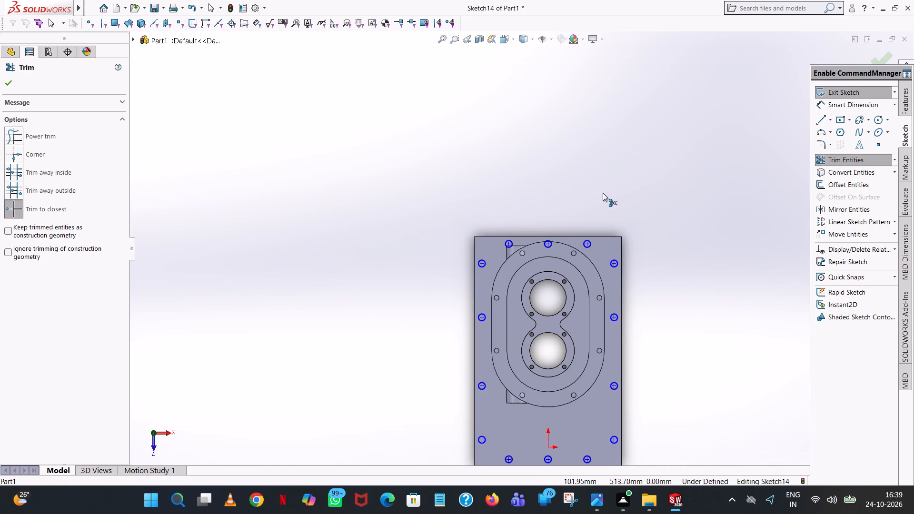
Dimension the diameters of the two lower hole circles along the base plate's right edge.
left_click(820, 102)
scroll(563, 231, "up", 4)
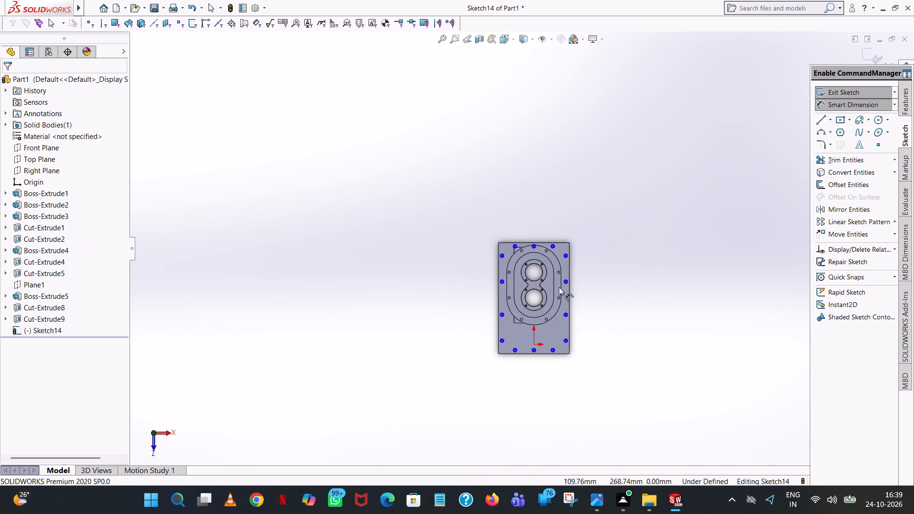
scroll(559, 336, "down", 3)
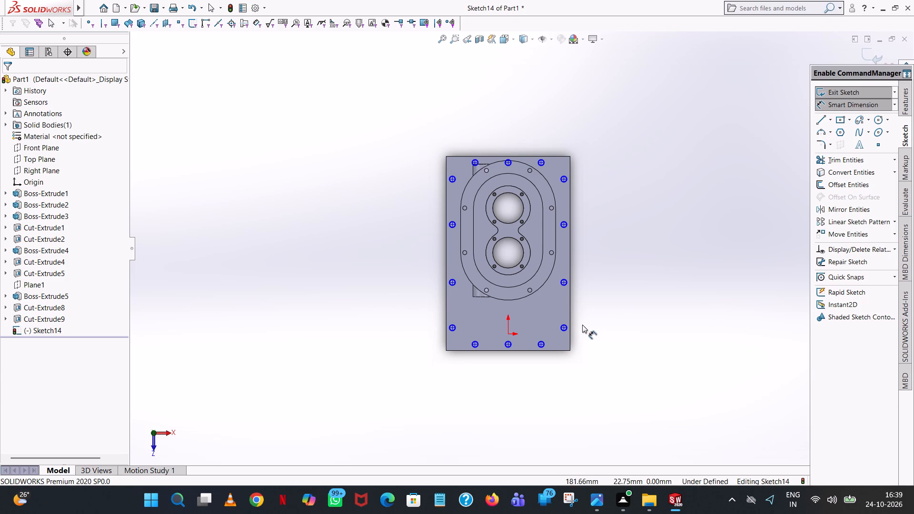
left_click(567, 331)
left_click(674, 295)
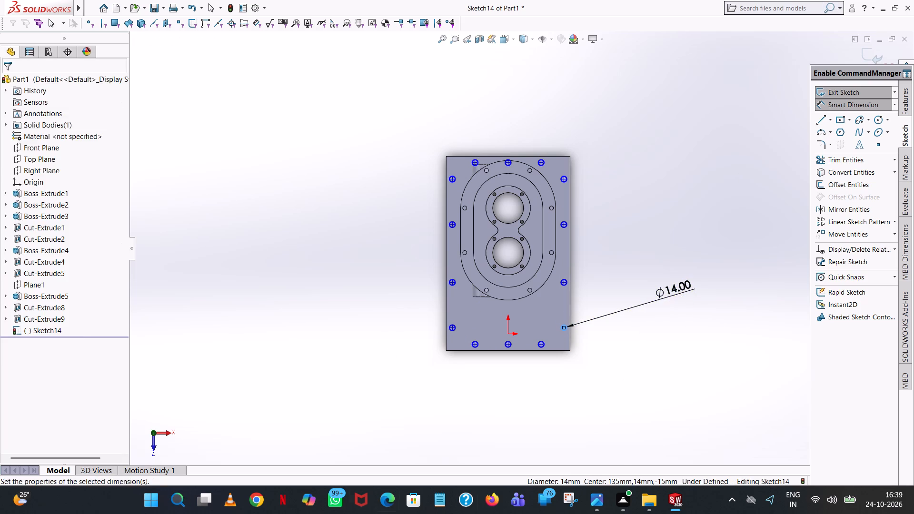
left_click(635, 282)
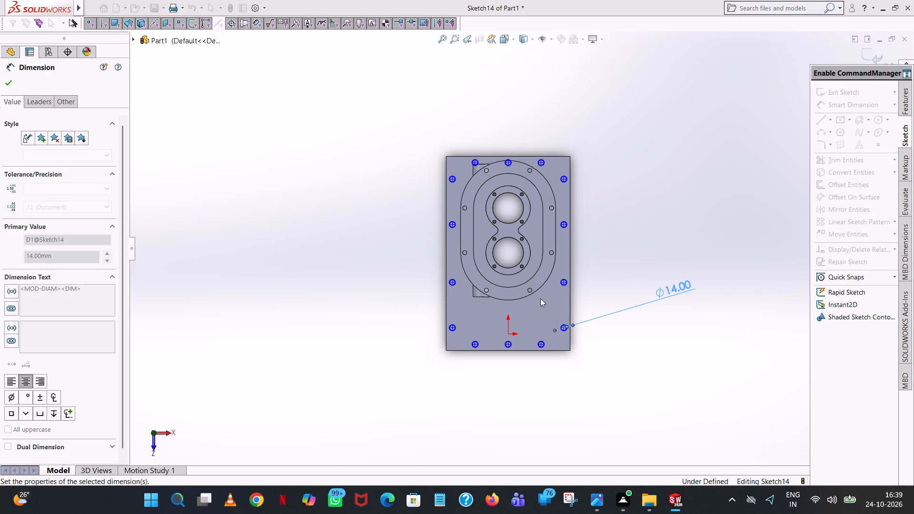
left_click(569, 282)
left_click(648, 229)
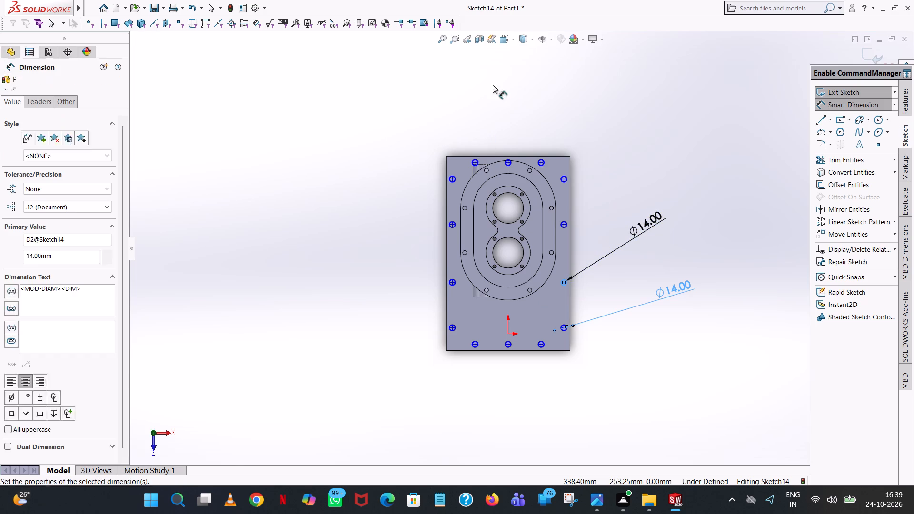
left_click(609, 212)
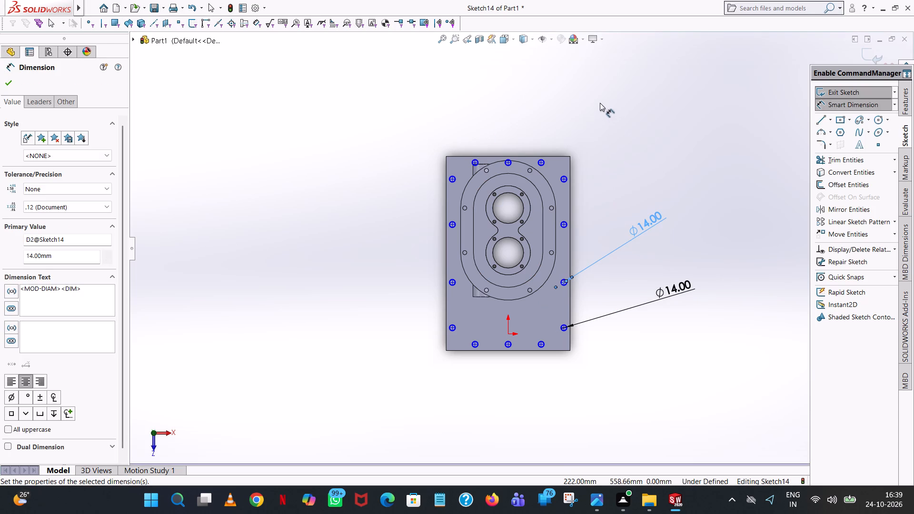
Dimension the diameters of the two upper hole circles along the base plate's right edge.
left_click(565, 220)
left_click(634, 174)
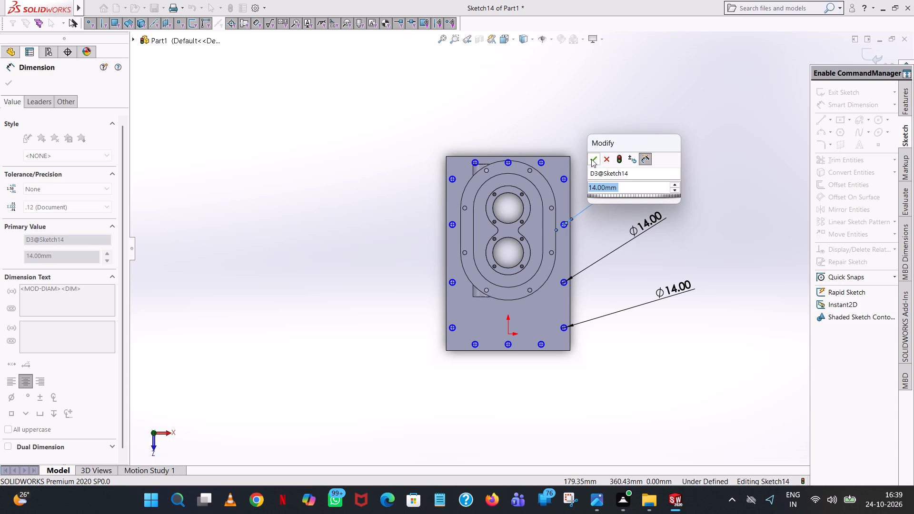
left_click(591, 159)
left_click(591, 104)
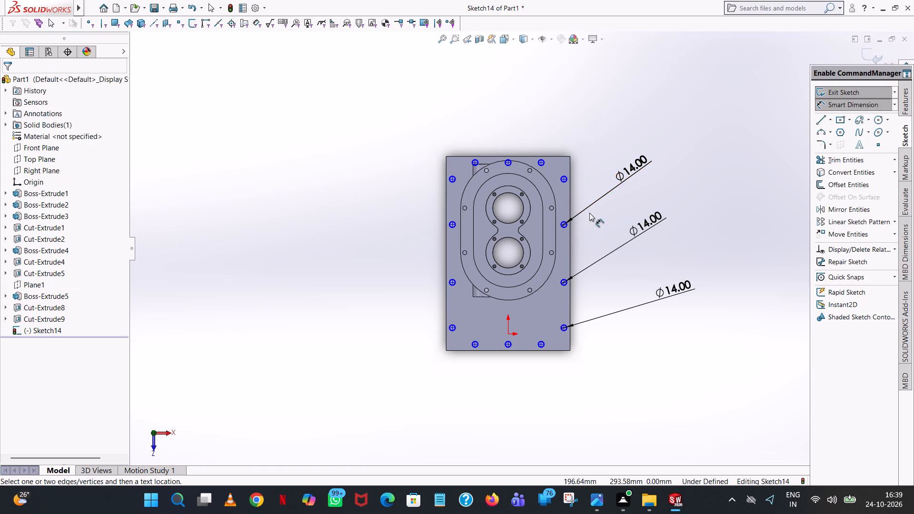
left_click(568, 179)
left_click(645, 125)
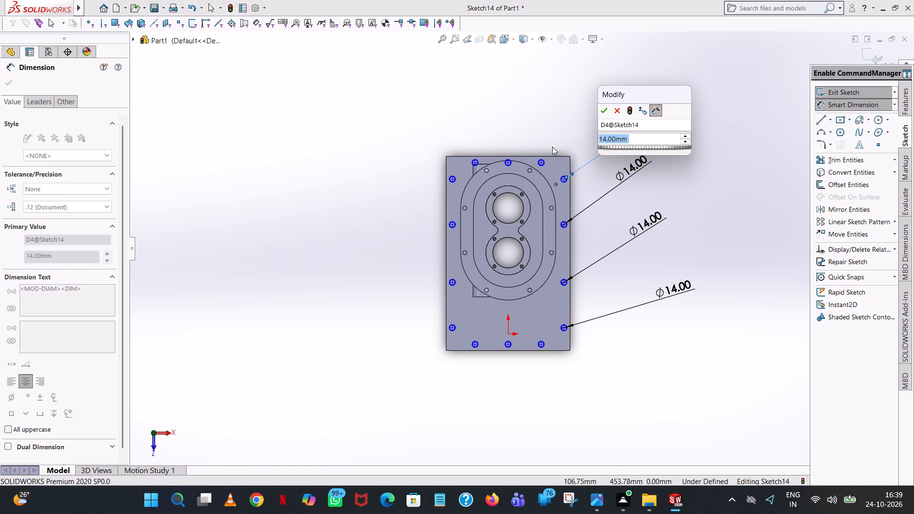
left_click(606, 117)
left_click(605, 108)
left_click(554, 108)
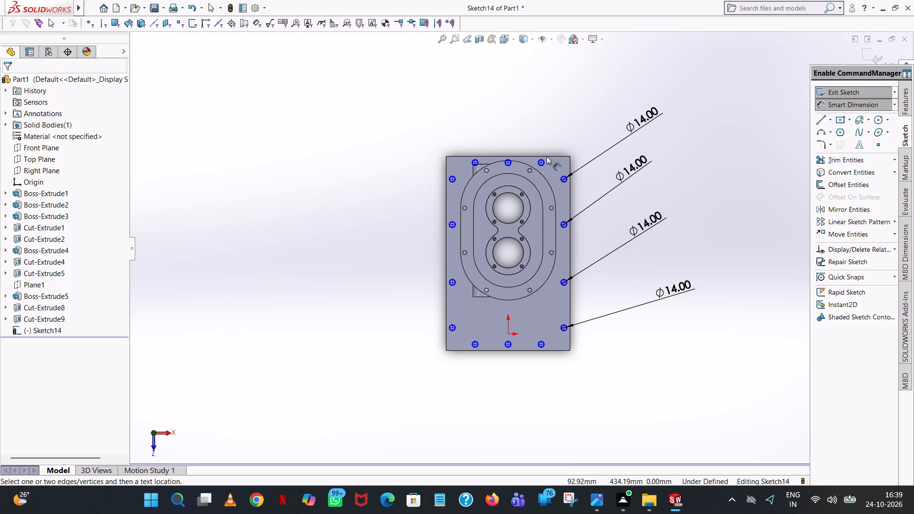
Dimension the diameters of the right and middle hole circles along the base plate's top edge.
left_click(545, 158)
left_click(598, 82)
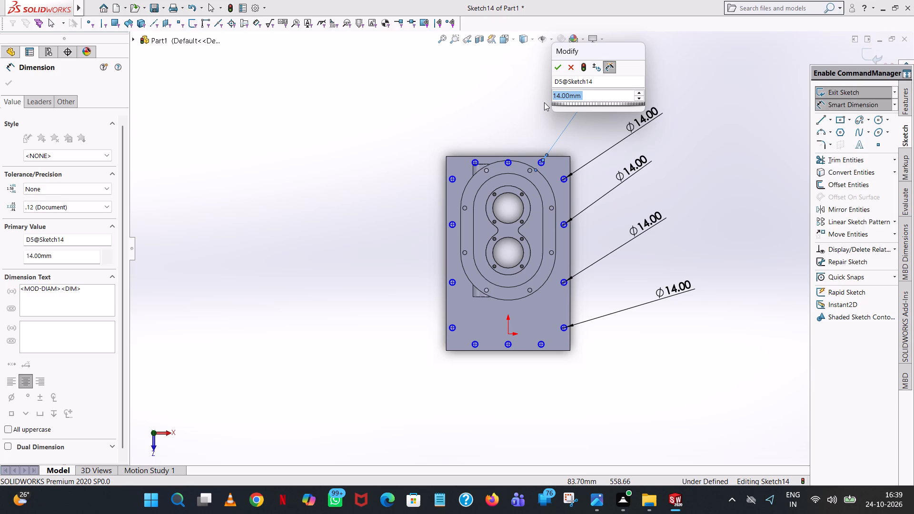
left_click(559, 68)
left_click(437, 141)
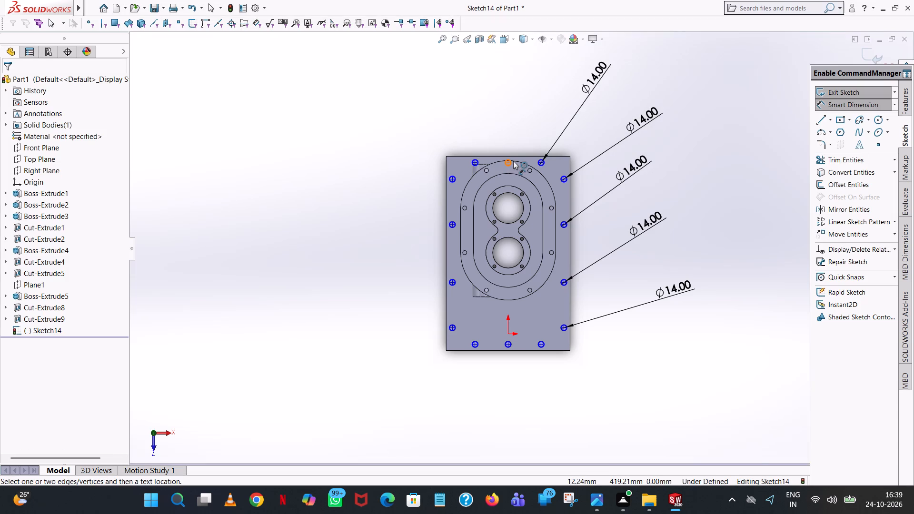
left_click(513, 161)
left_click(528, 104)
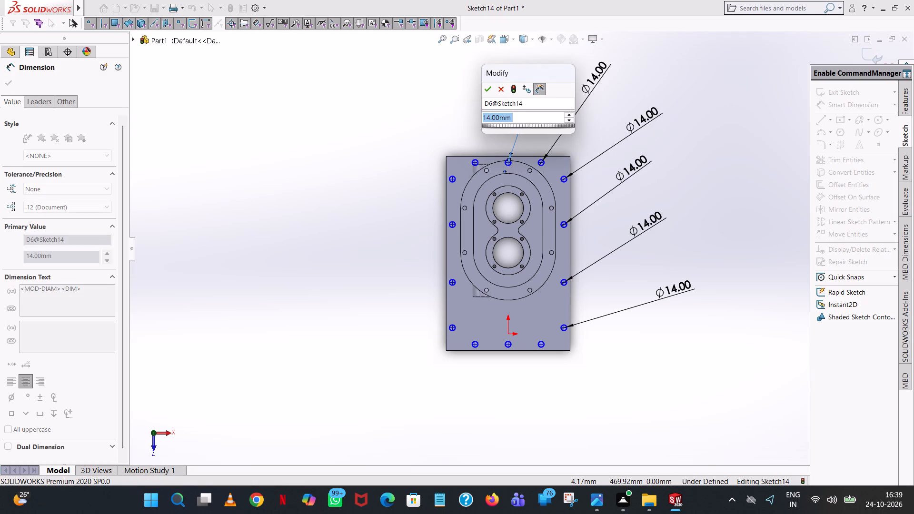
left_click(488, 89)
Examine the top-edge hole circles close up and from the side, relative to the oval flange and cylindrical boss.
scroll(528, 187, "down", 7)
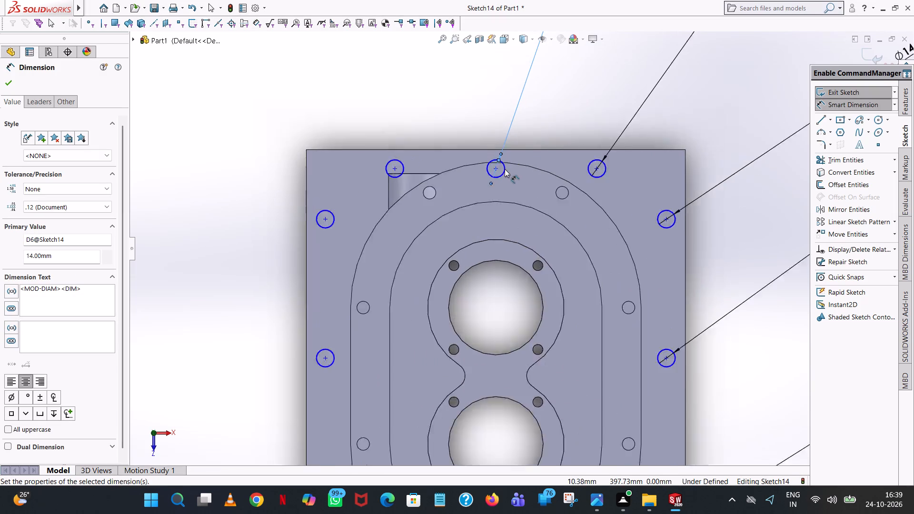
scroll(505, 169, "down", 7)
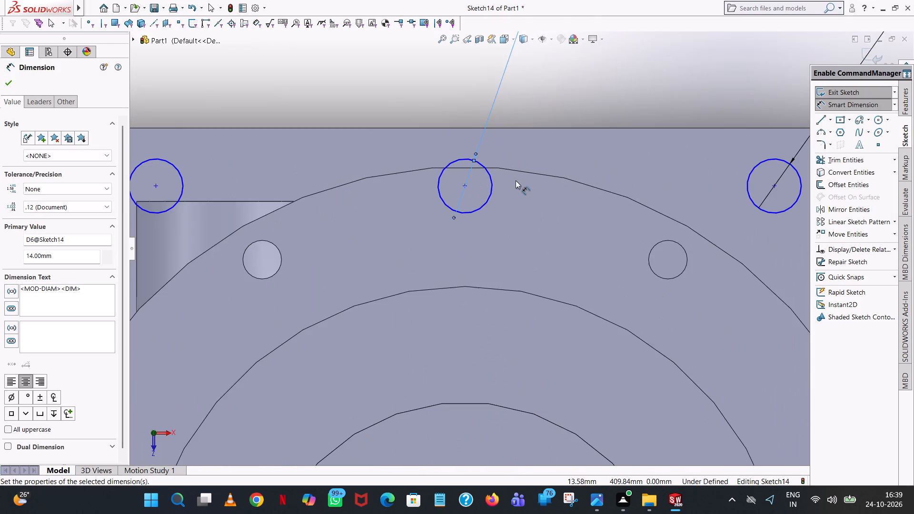
scroll(516, 180, "down", 1)
scroll(516, 180, "up", 7)
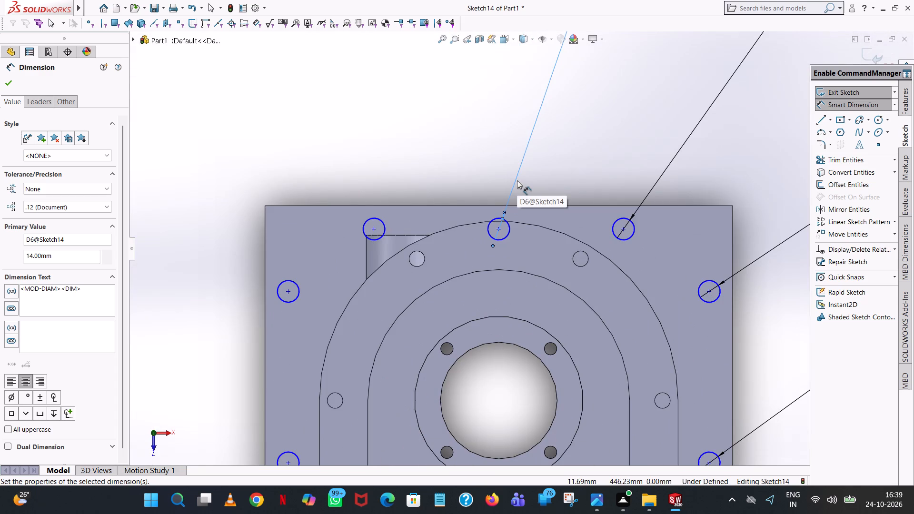
middle_click_drag(536, 190, 584, 194)
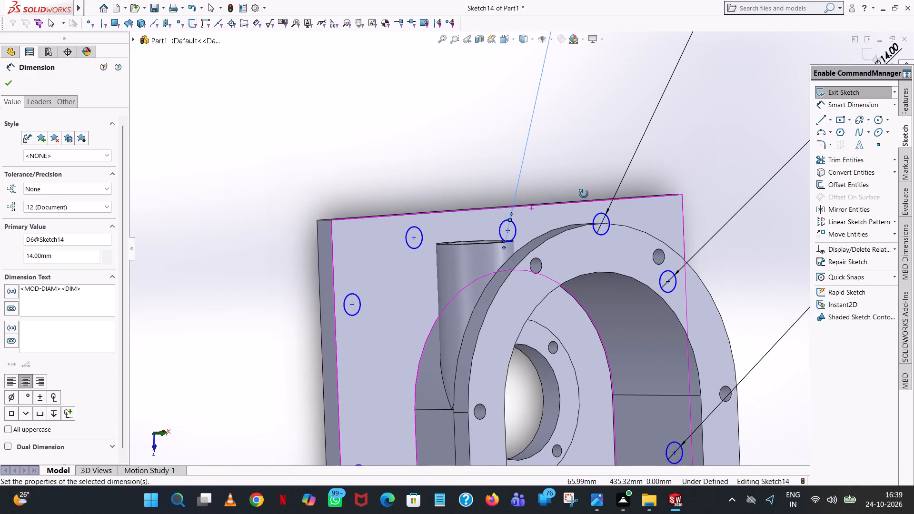
middle_click_drag(584, 194, 635, 180)
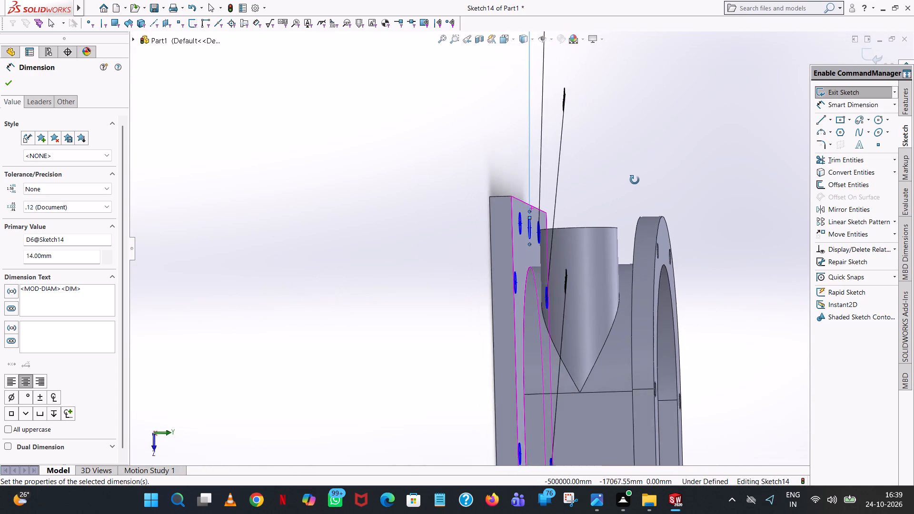
middle_click_drag(635, 180, 636, 190)
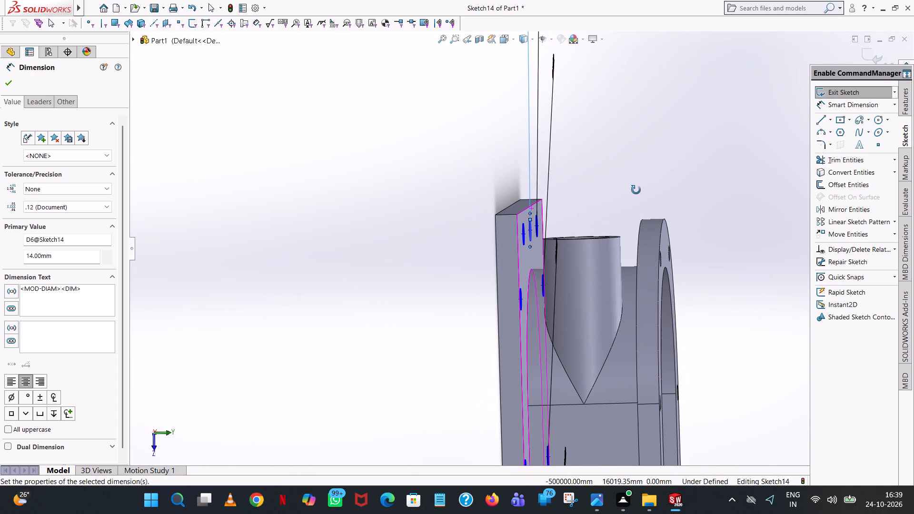
middle_click_drag(636, 190, 633, 189)
scroll(636, 190, "up", 6)
middle_click_drag(620, 184, 514, 202)
left_click(516, 197)
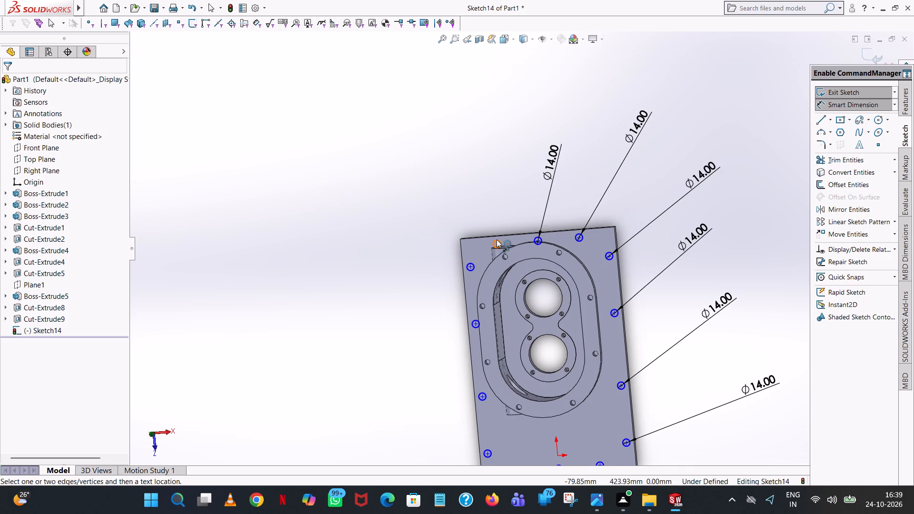
Dimension the diameter of the left hole circle along the base plate's top edge.
left_click(497, 239)
left_click(490, 138)
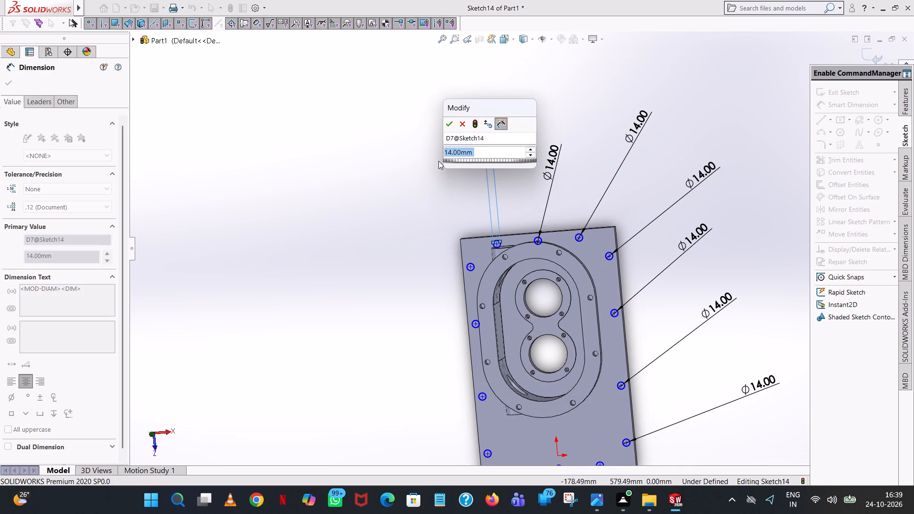
left_click(447, 124)
left_click(420, 165)
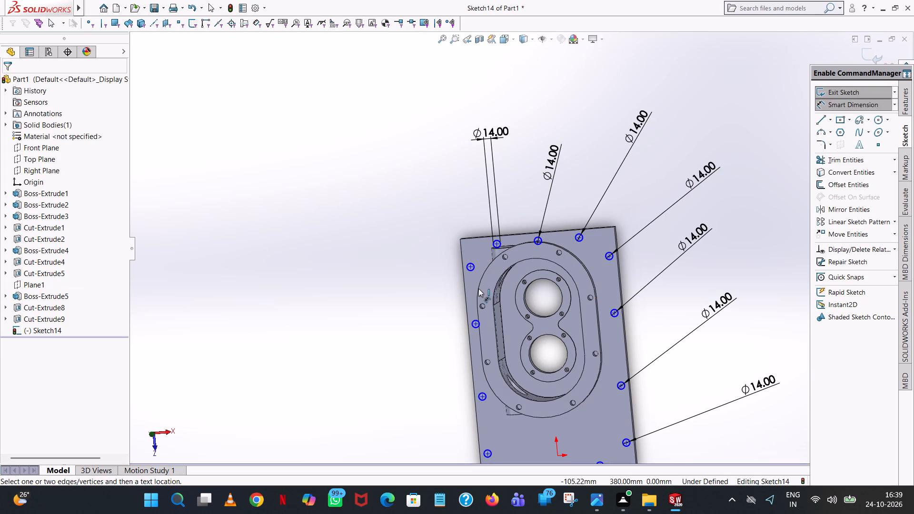
Dimension the diameters of the two upper hole circles along the base plate's left edge.
left_click(471, 269)
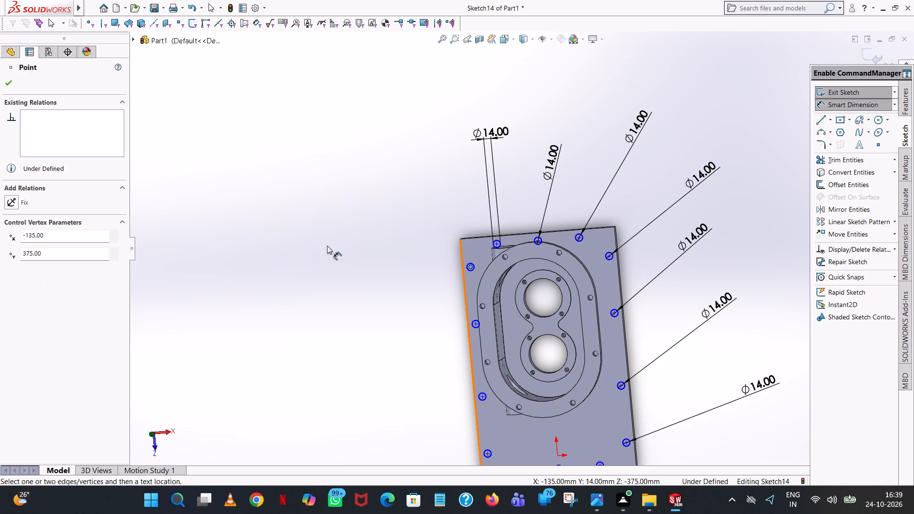
key("Escape")
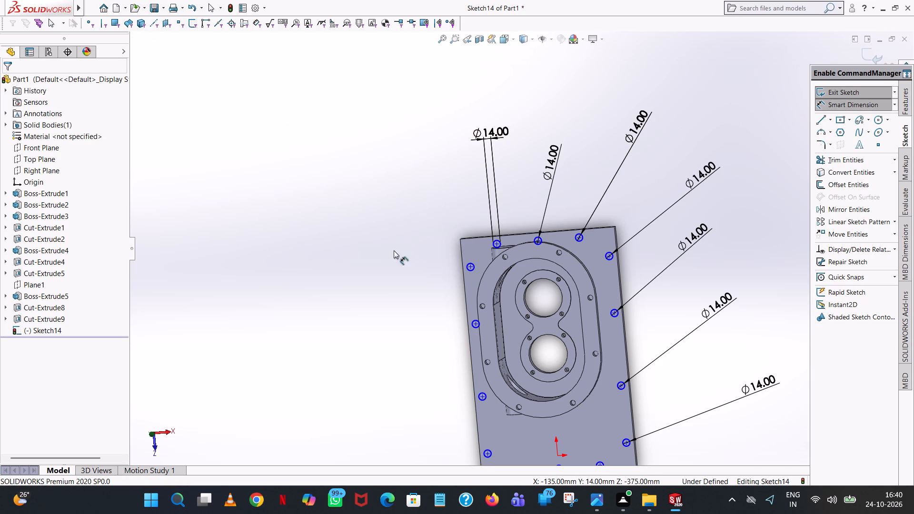
left_click(467, 270)
left_click(277, 164)
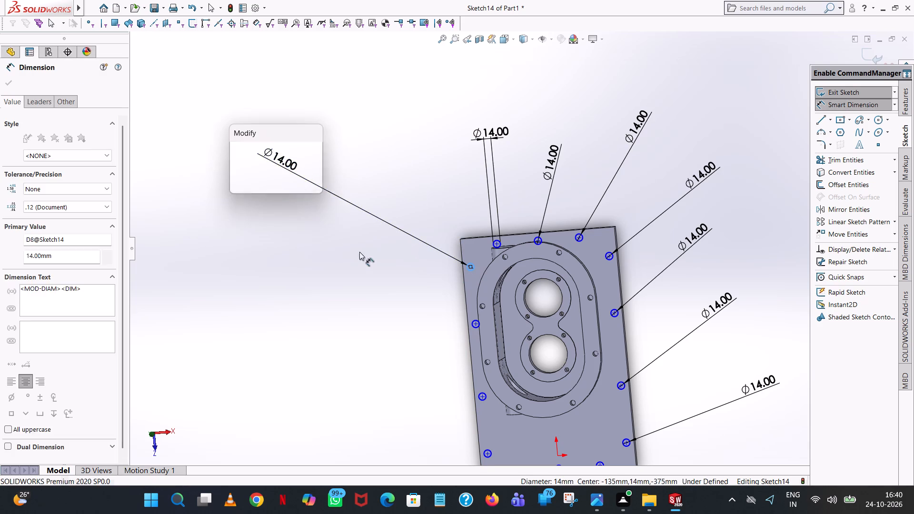
left_click(239, 149)
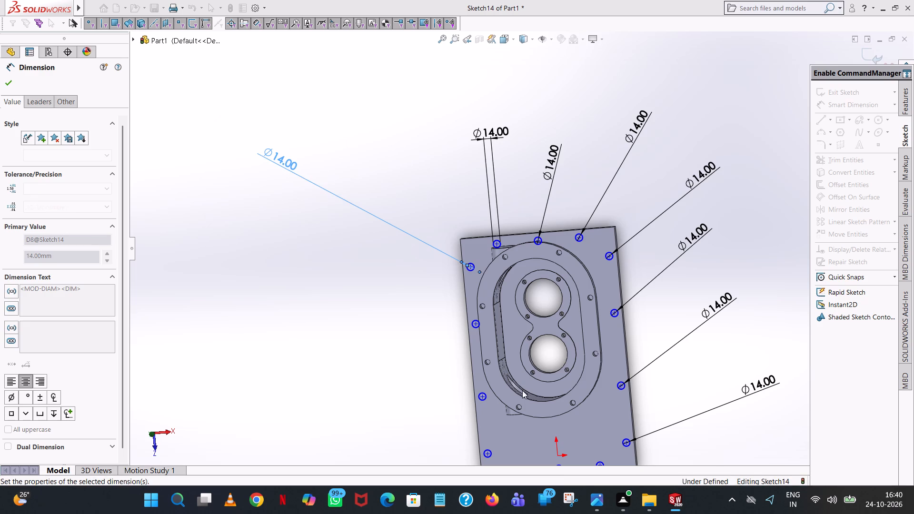
left_click(473, 329)
left_click(148, 238)
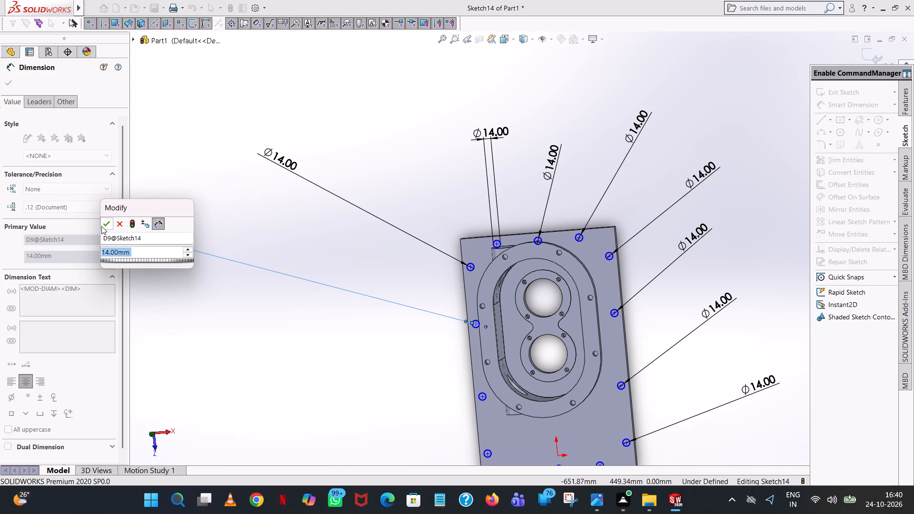
left_click(101, 226)
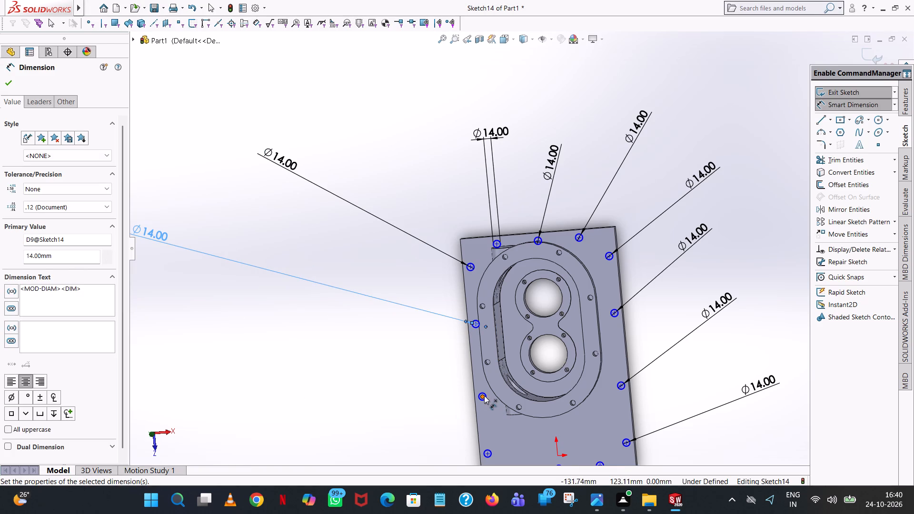
Dimension the diameters of the two lower hole circles along the base plate's left edge.
left_click(487, 398)
left_click(251, 201)
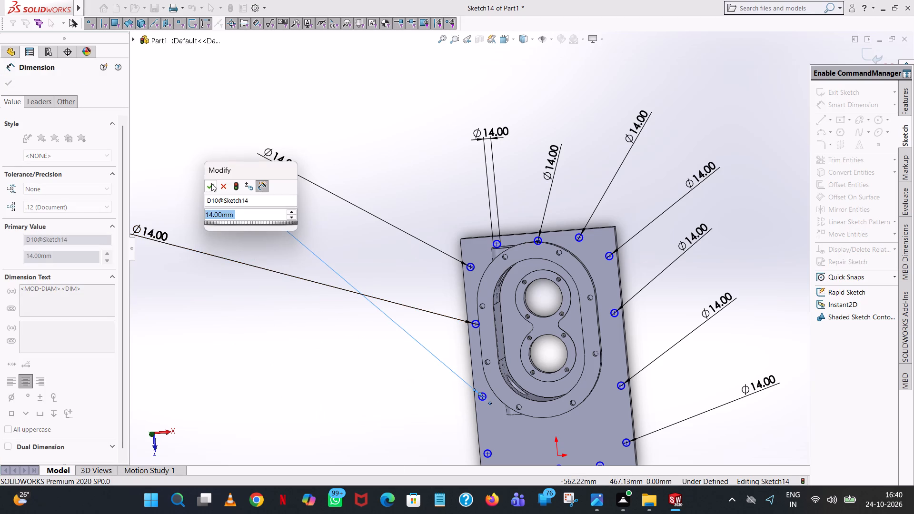
left_click(211, 183)
left_click(409, 153)
scroll(475, 447, "up", 3)
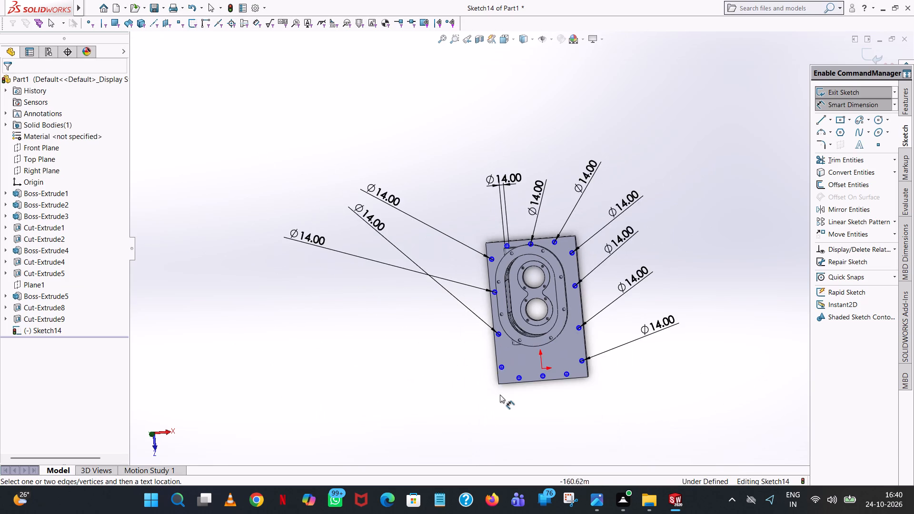
scroll(502, 386, "down", 3)
left_click(502, 323)
left_click(340, 280)
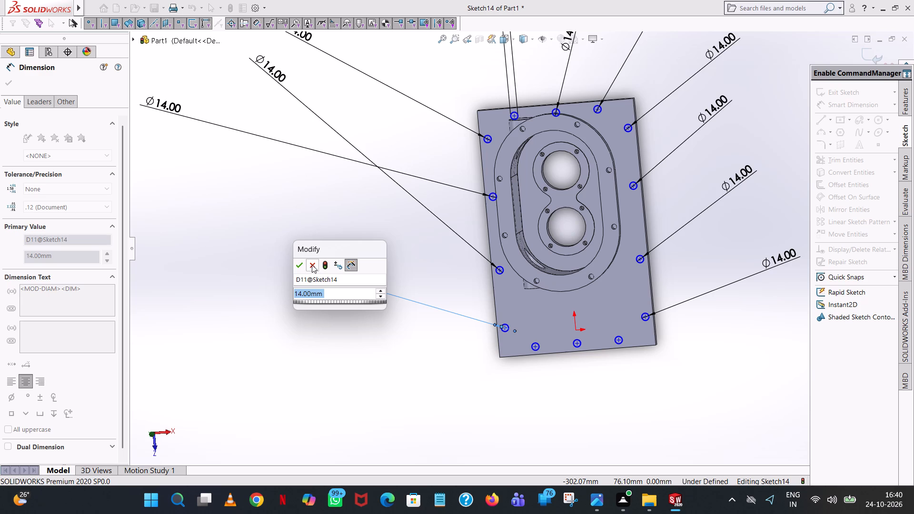
left_click(296, 265)
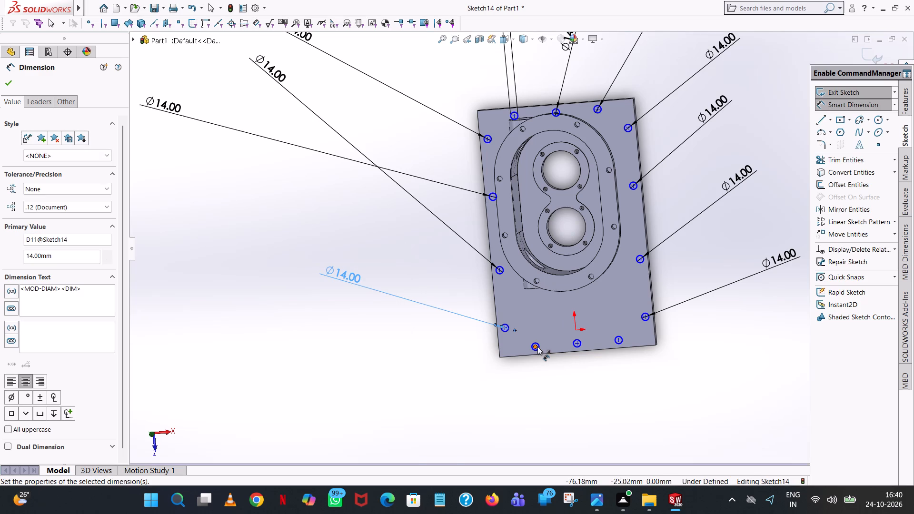
Dimension the diameters of the three hole circles along the base plate's bottom edge.
left_click(535, 350)
left_click(520, 430)
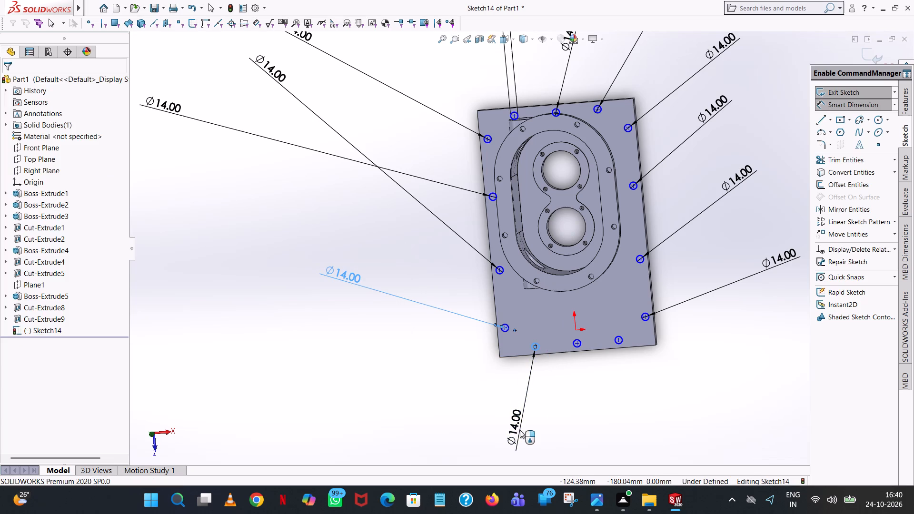
left_click(480, 415)
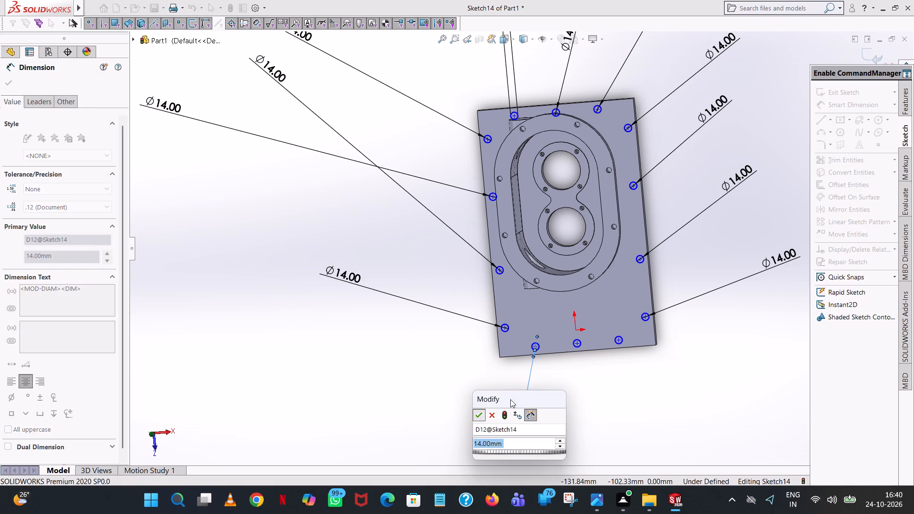
left_click(576, 339)
left_click(538, 450)
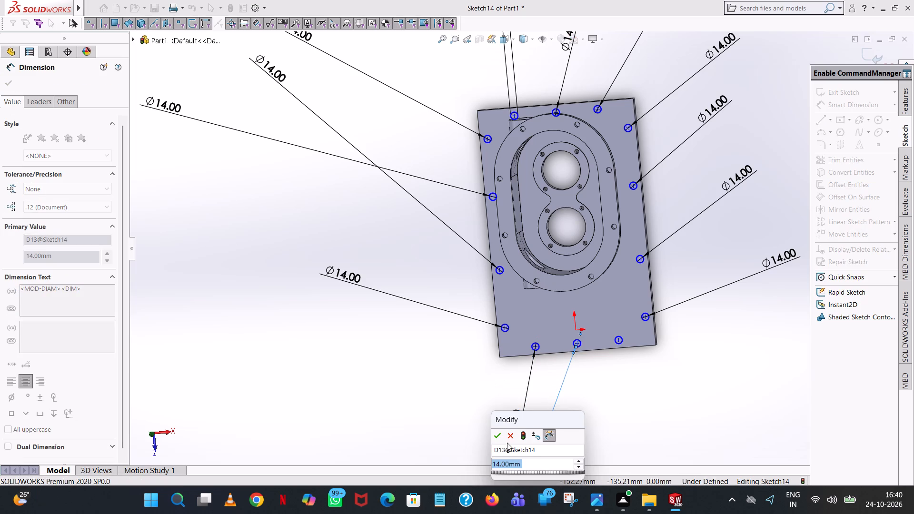
left_click(498, 439)
left_click(638, 395)
left_click(622, 344)
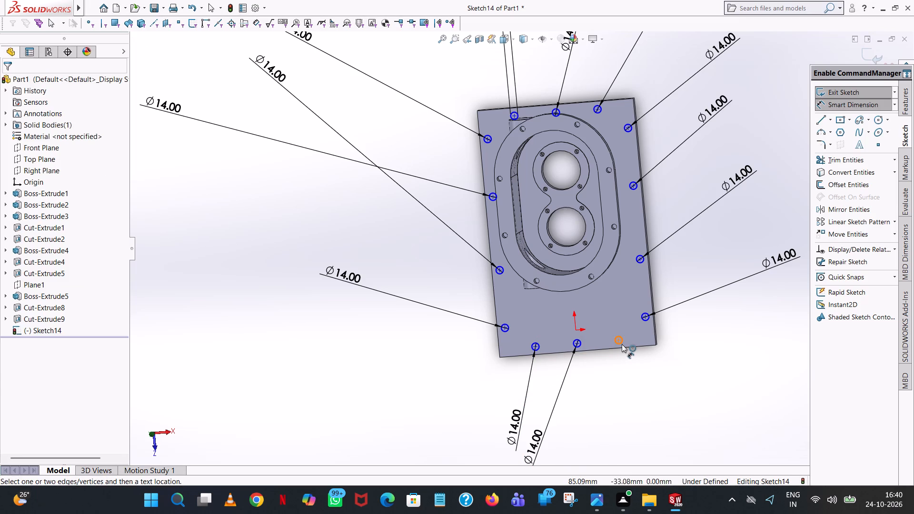
left_click(641, 412)
left_click(599, 401)
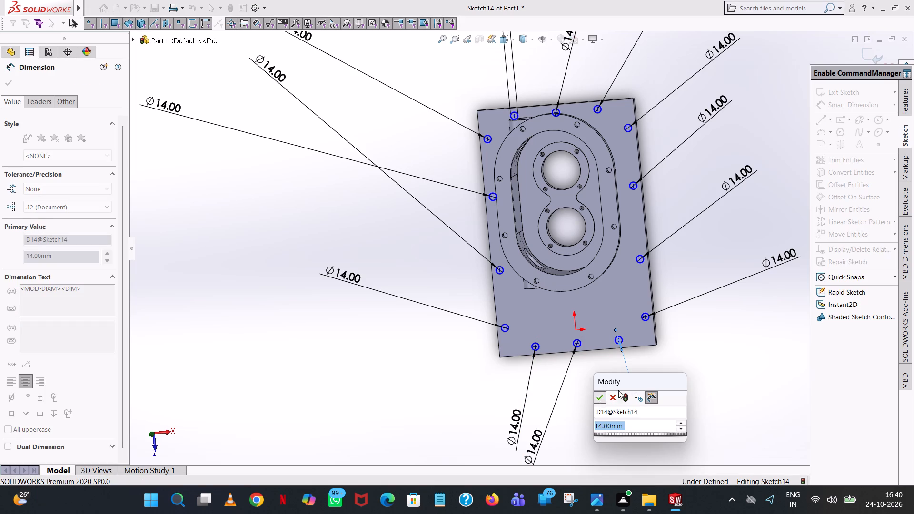
left_click(692, 345)
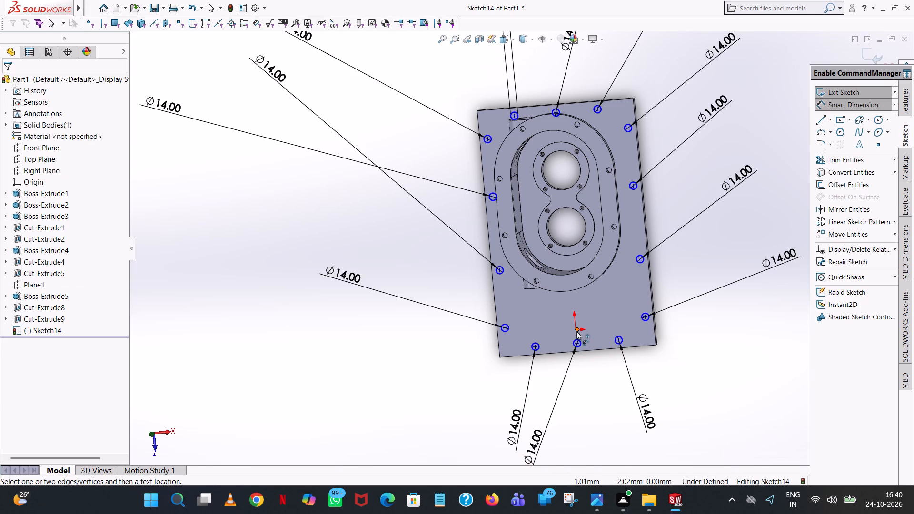
Dimension the horizontal and vertical distances from the origin to the right hole circle along the base plate's bottom edge.
left_click(576, 331)
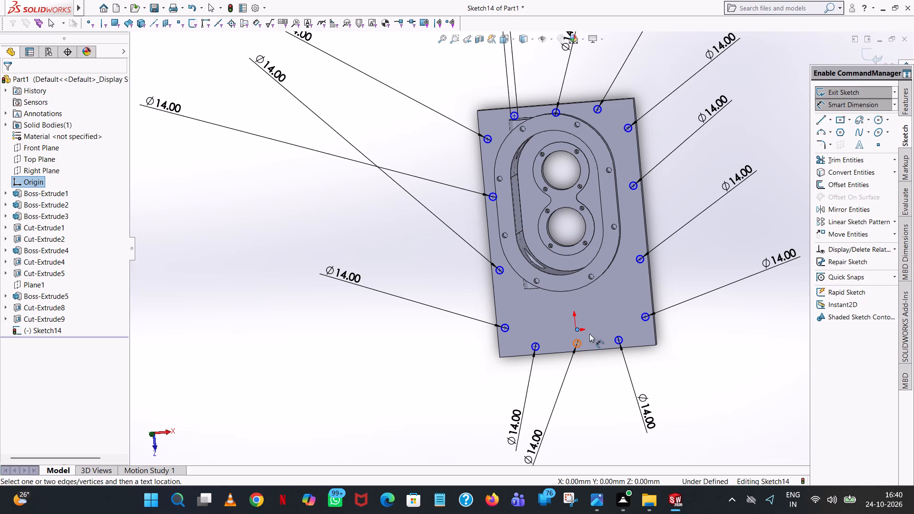
left_click(620, 340)
left_click(607, 424)
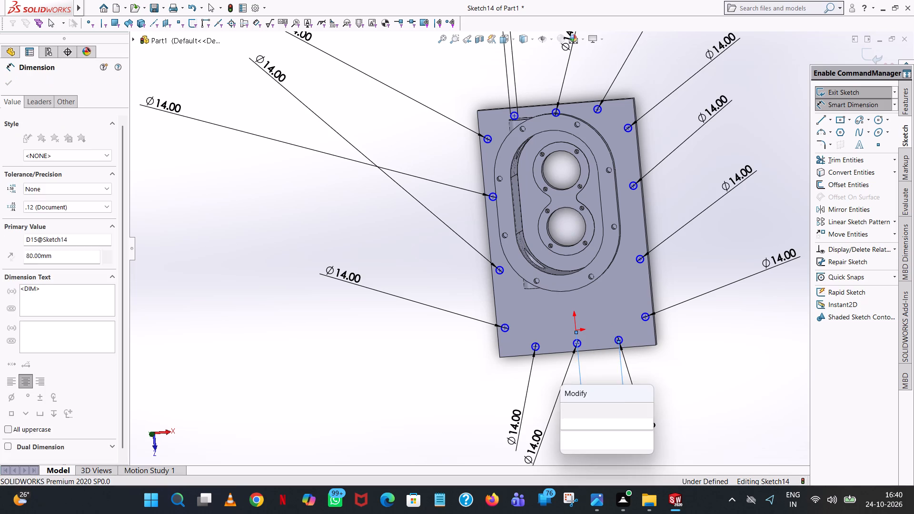
left_click(565, 409)
left_click(704, 371)
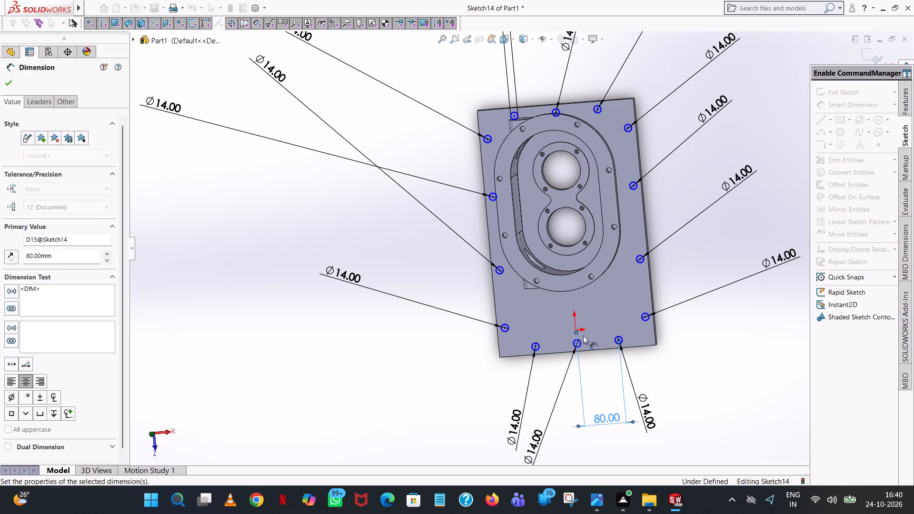
left_click(575, 328)
left_click(619, 341)
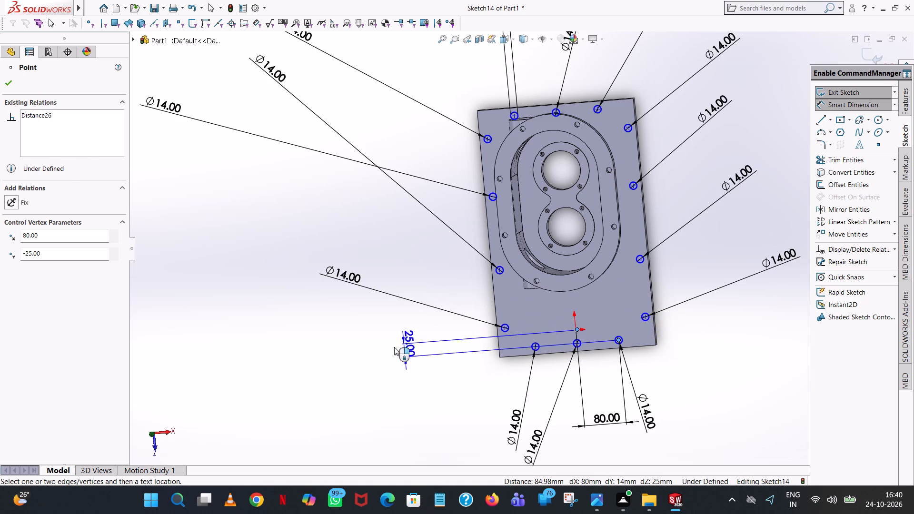
left_click(379, 347)
left_click(334, 337)
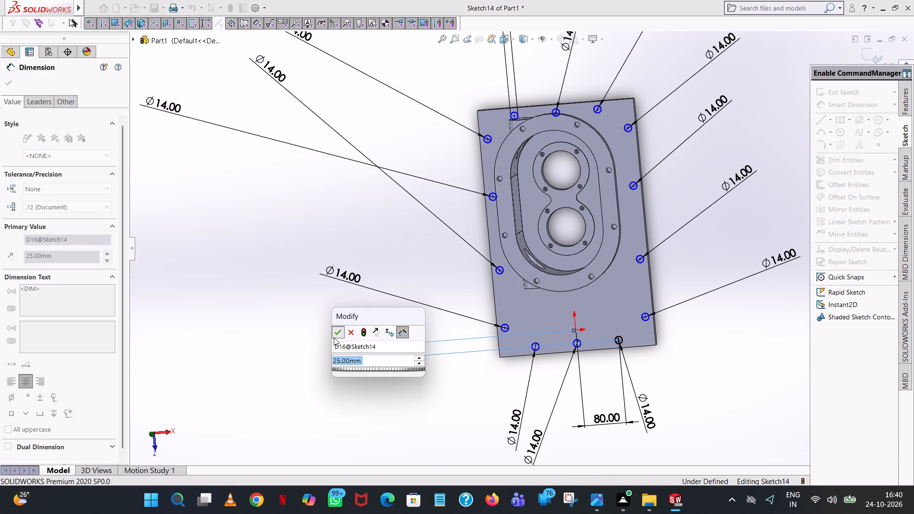
left_click(469, 309)
Examine the origin and the bottom-edge hole circles close up and from the side of the base plate.
scroll(576, 383, "down", 4)
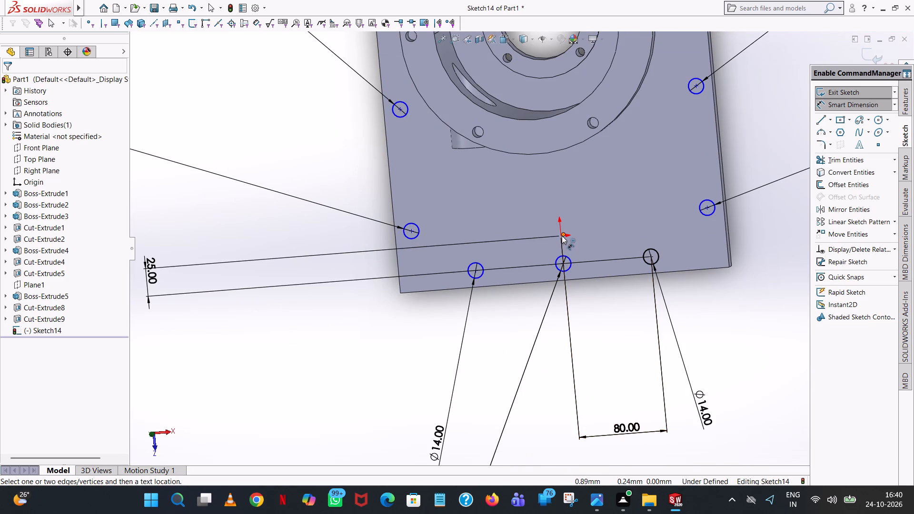
scroll(578, 235, "down", 7)
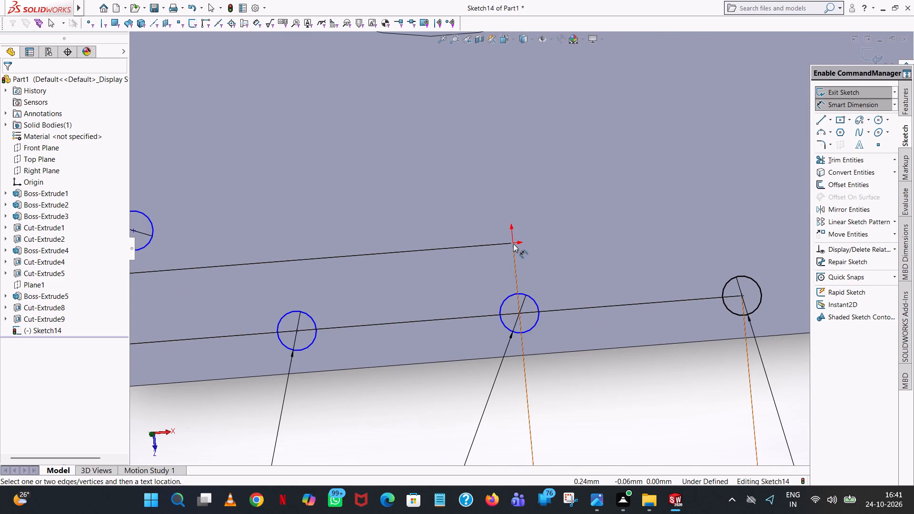
left_click(518, 238)
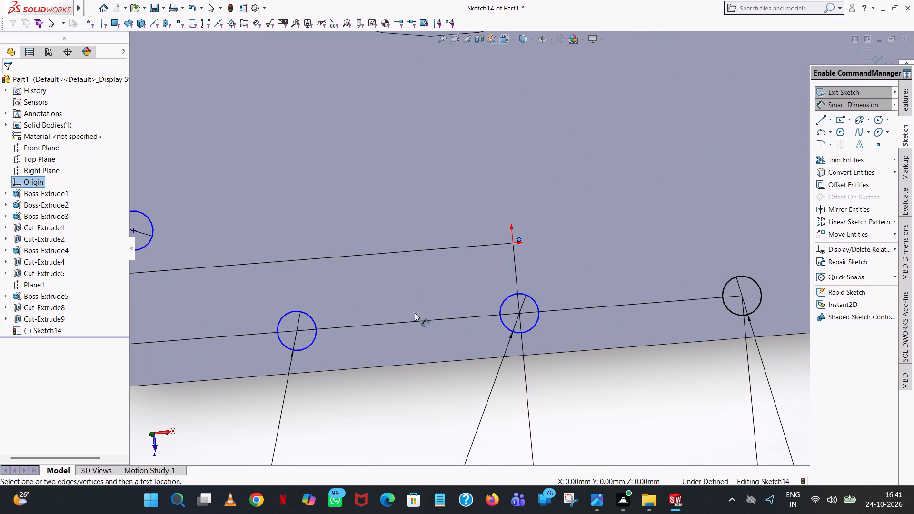
middle_click_drag(555, 278, 574, 304)
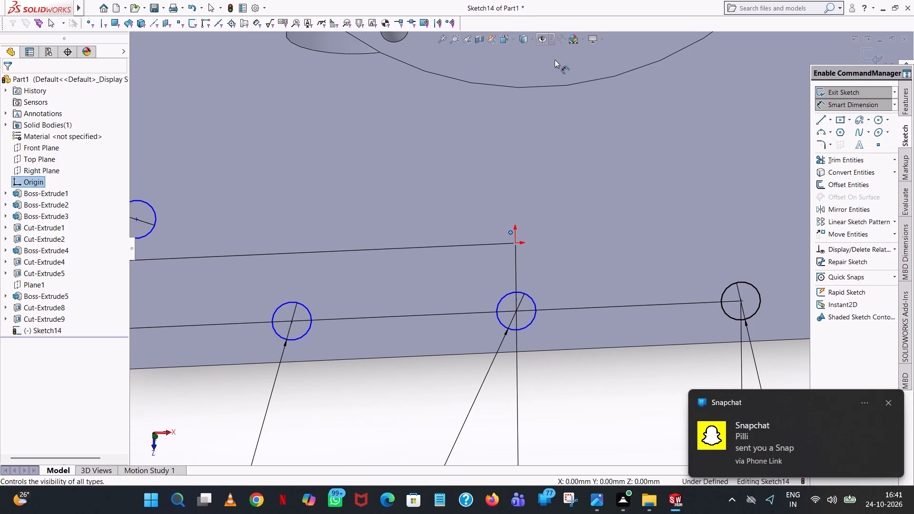
left_click(514, 35)
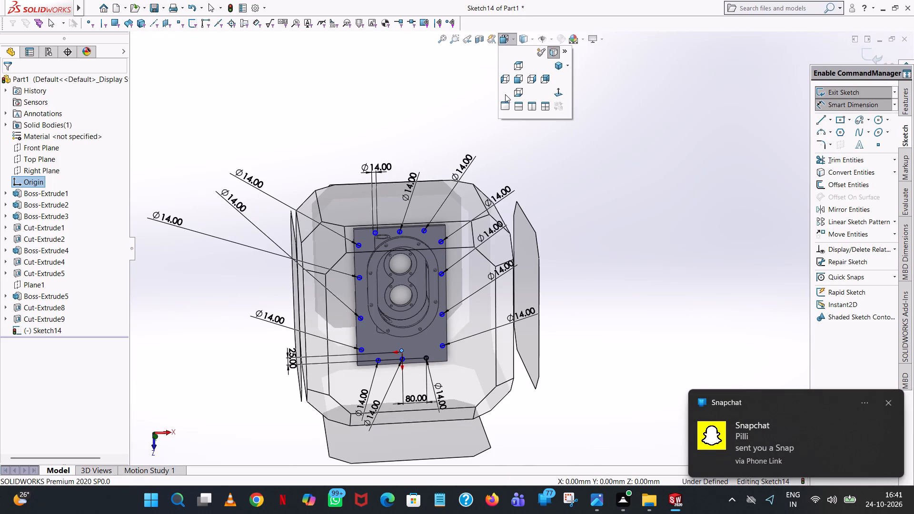
left_click(551, 89)
left_click(558, 91)
middle_click_drag(589, 266, 589, 290)
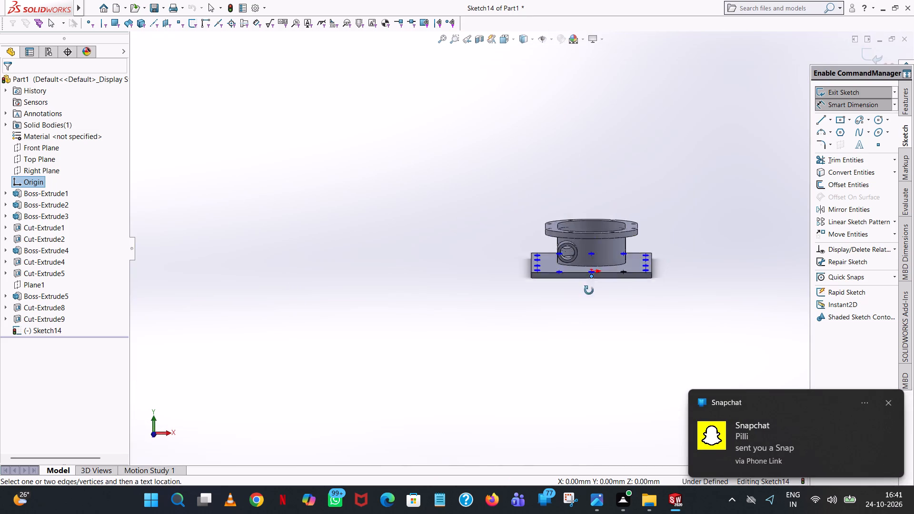
middle_click_drag(589, 290, 576, 470)
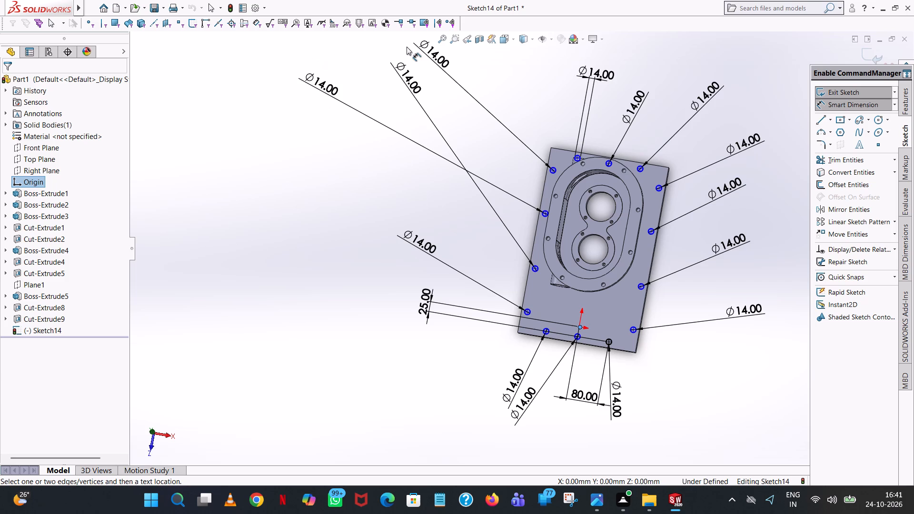
left_click(711, 378)
scroll(669, 366, "down", 6)
middle_click_drag(565, 325, 588, 165)
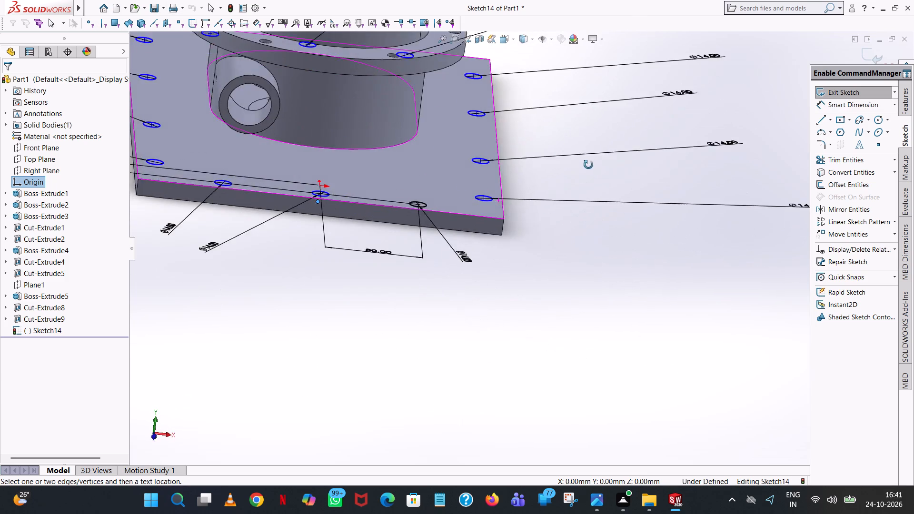
middle_click_drag(588, 165, 588, 136)
left_click(833, 105)
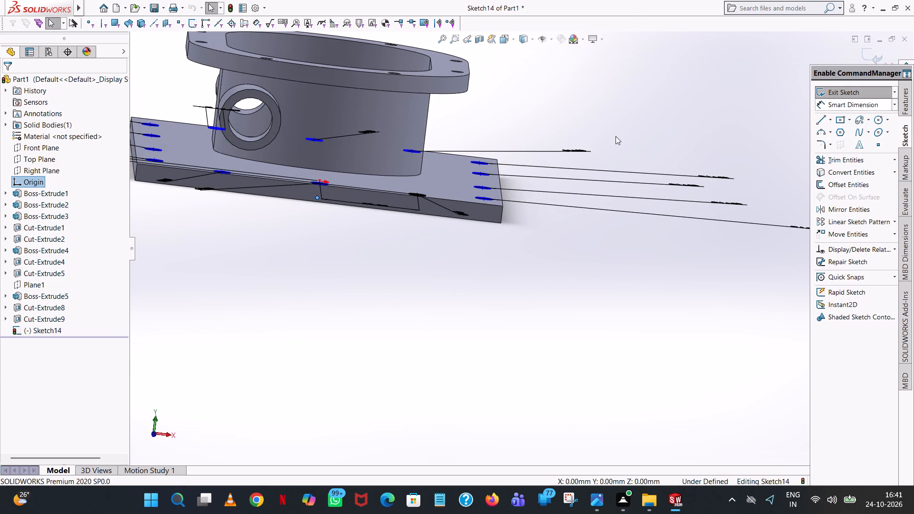
key("Escape")
Examine the bottom-edge hole circles and their dimensions with the sketch viewed square-on.
middle_click_drag(497, 178, 494, 374)
left_click(514, 36)
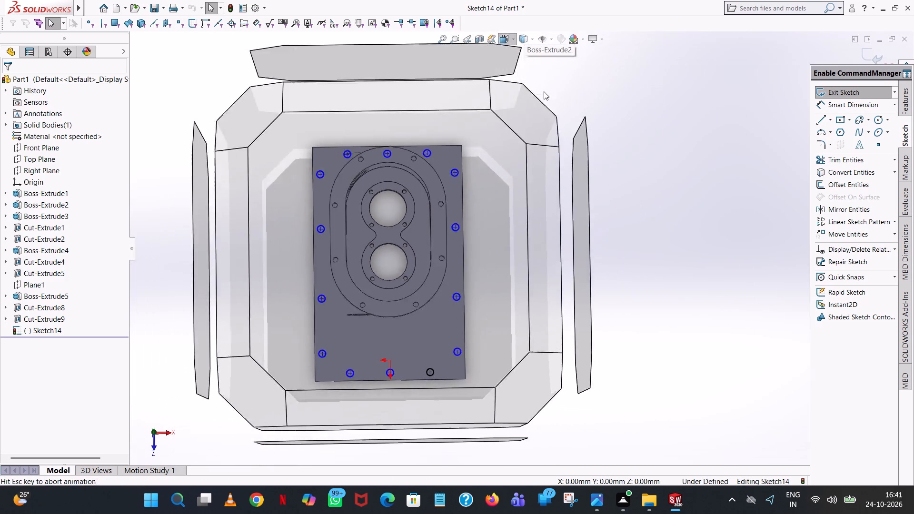
left_click(561, 92)
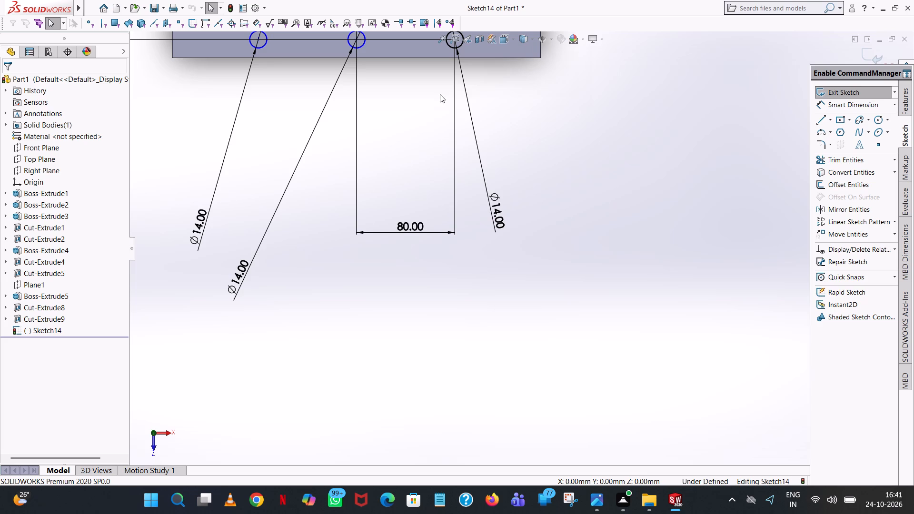
scroll(387, 165, "up", 5)
scroll(356, 144, "up", 5)
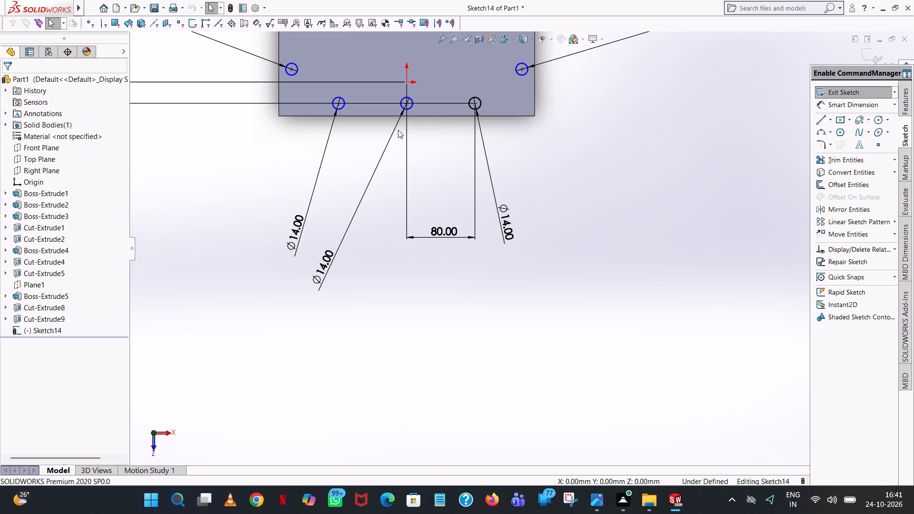
scroll(398, 129, "up", 1)
scroll(435, 177, "up", 4)
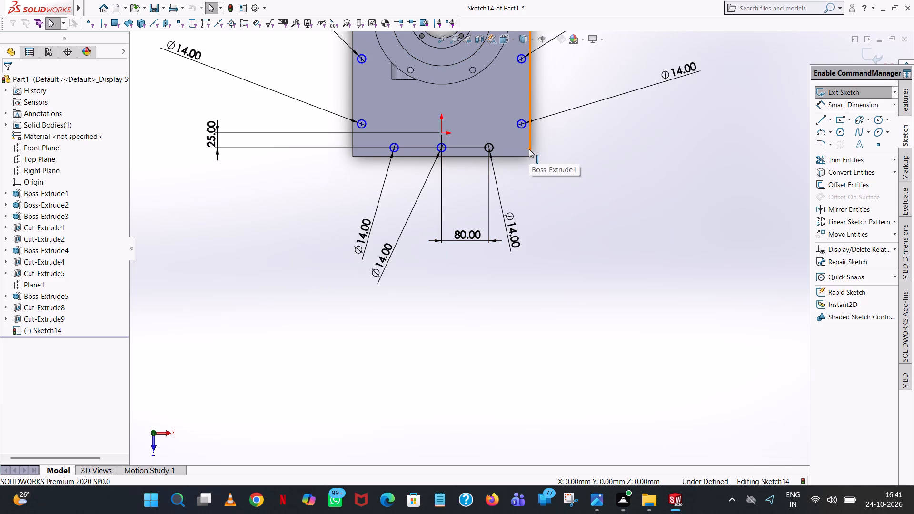
scroll(595, 199, "up", 4)
scroll(550, 99, "up", 5)
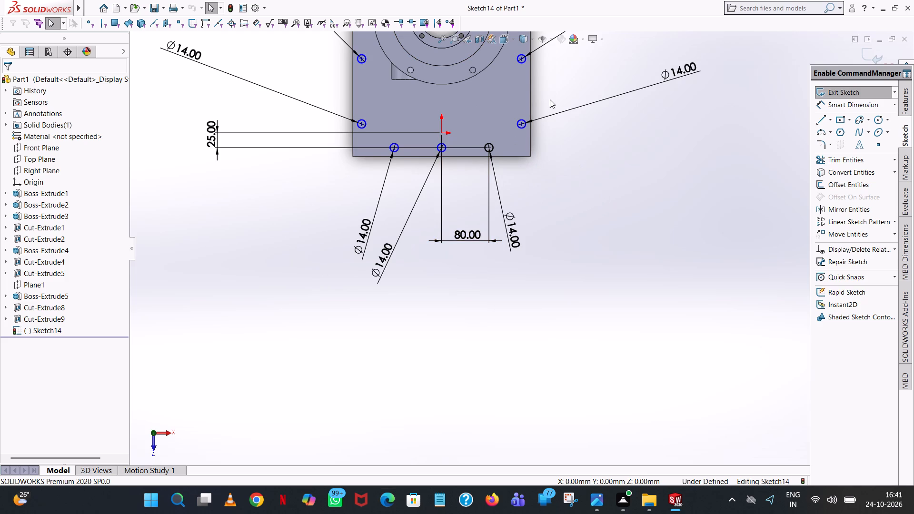
scroll(542, 199, "down", 3)
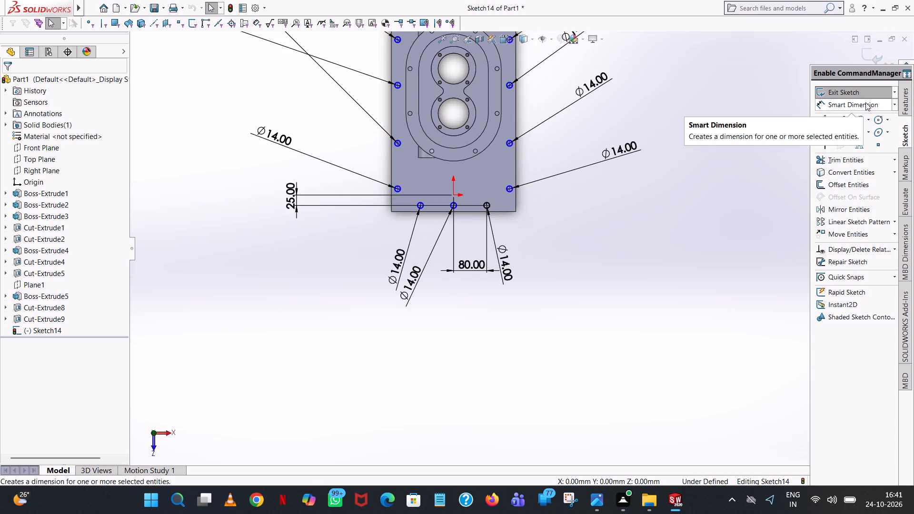
Cut-extrude the perimeter hole circles through the base plate with a blind depth of 423 mm.
left_click(905, 111)
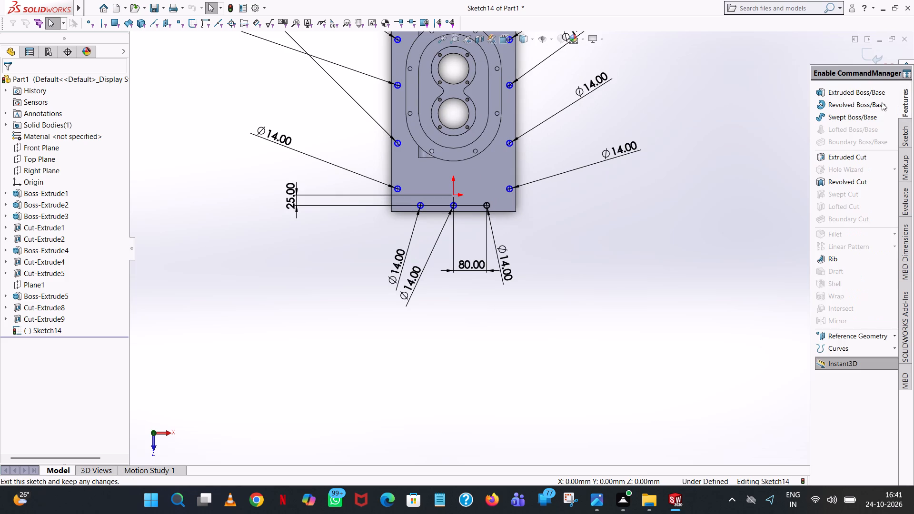
left_click(849, 156)
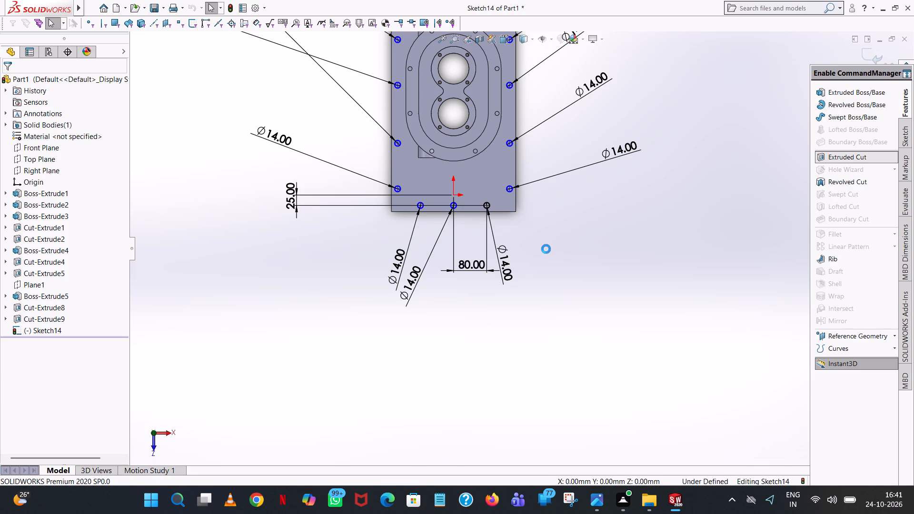
middle_click_drag(546, 249, 547, 232)
middle_click_drag(547, 232, 553, 211)
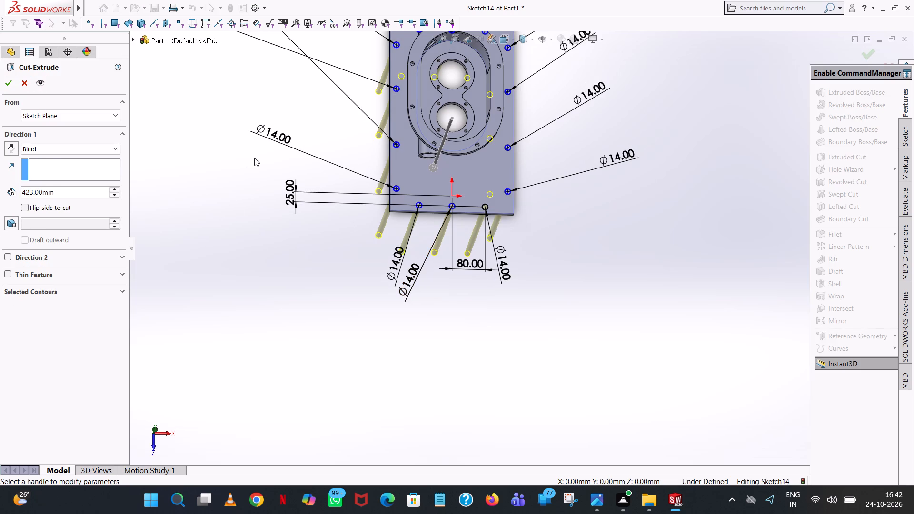
middle_click_drag(254, 158, 426, 179)
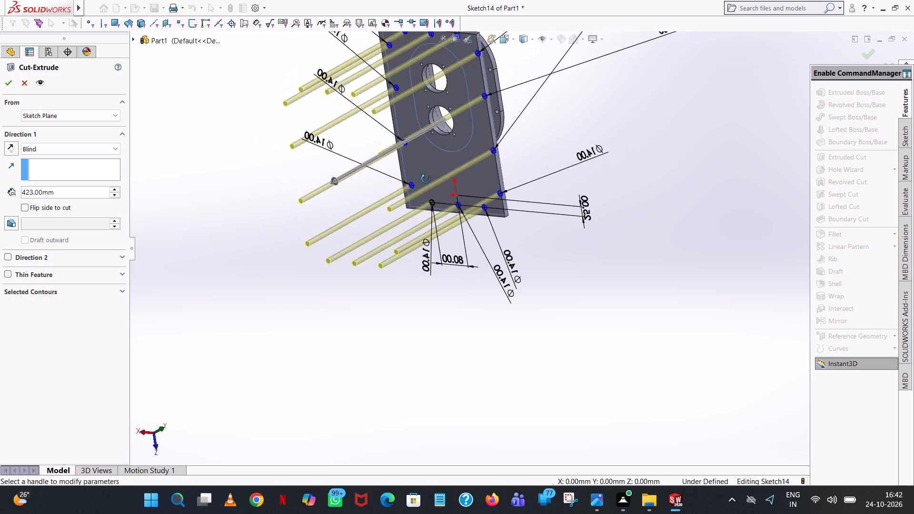
middle_click_drag(426, 179, 476, 116)
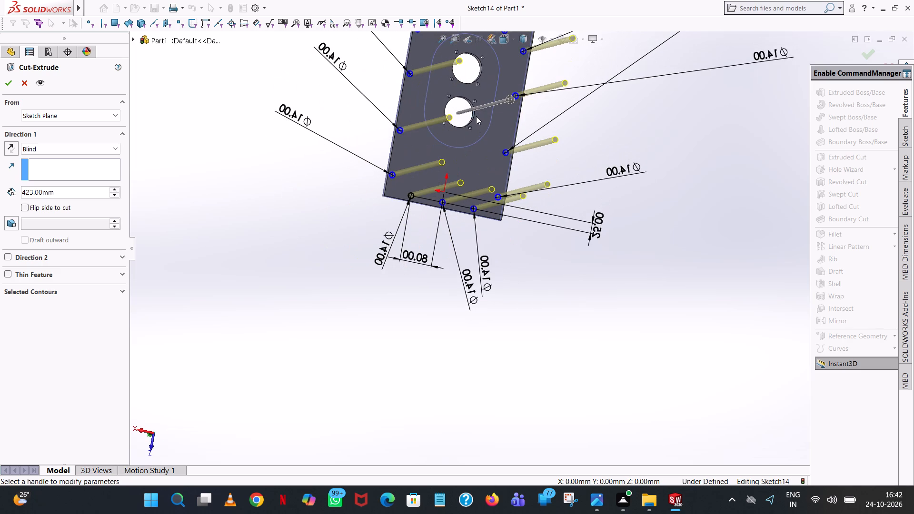
left_click(2, 82)
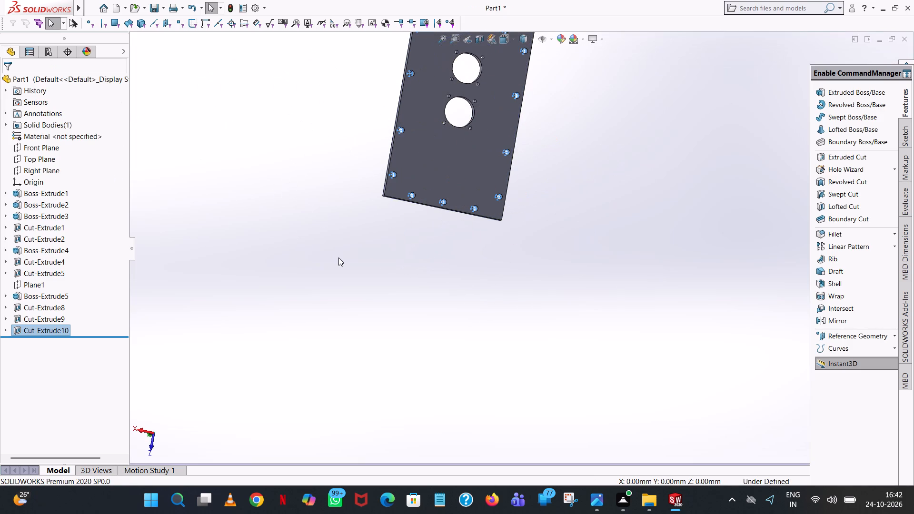
middle_click_drag(339, 257, 511, 246)
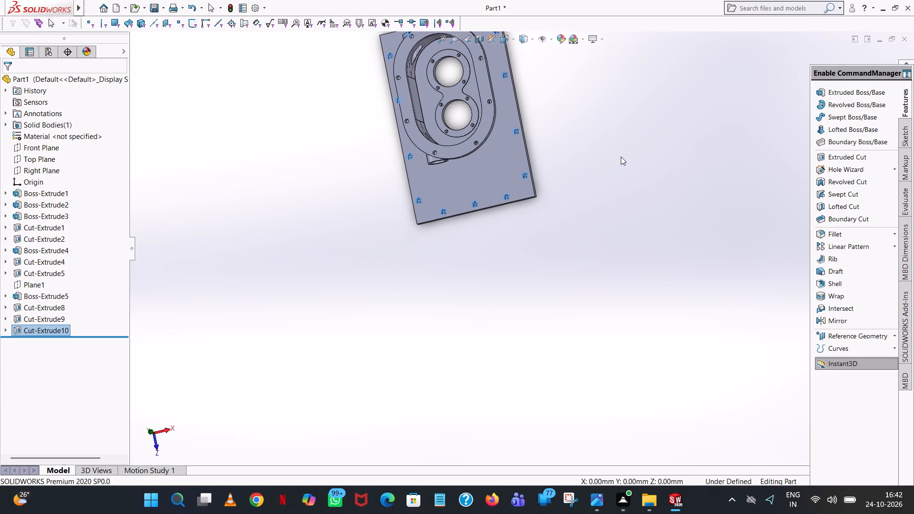
Fillet the base plate's lower-left vertical corner edge with a symmetric 20 mm radius.
left_click(621, 157)
scroll(596, 157, "up", 2)
middle_click_drag(596, 157, 603, 163)
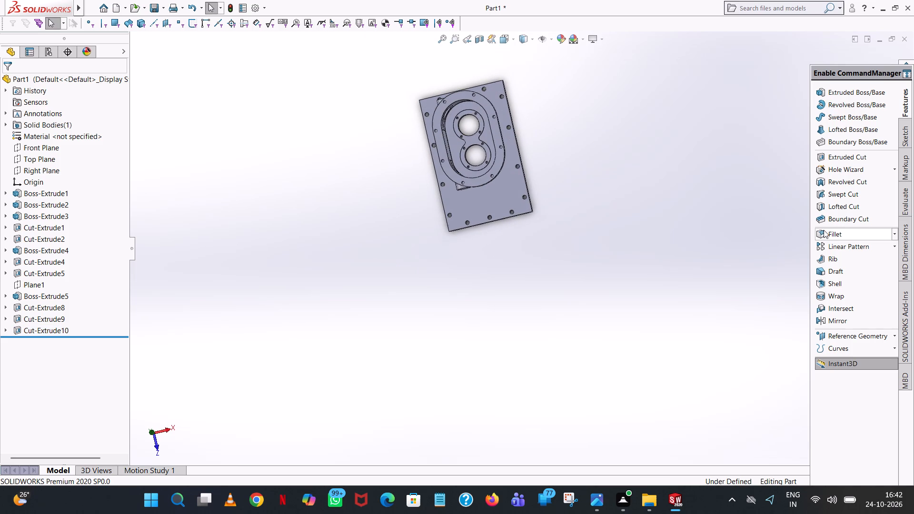
left_click(824, 230)
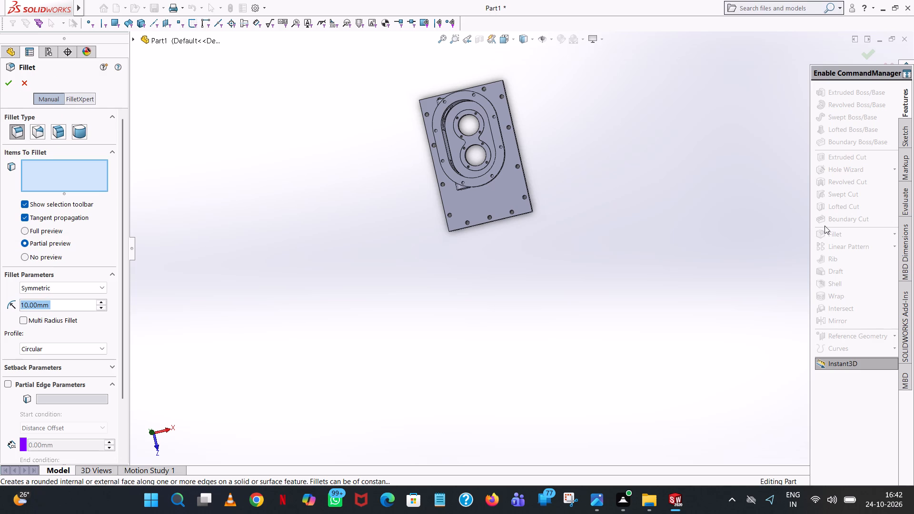
left_click(103, 300)
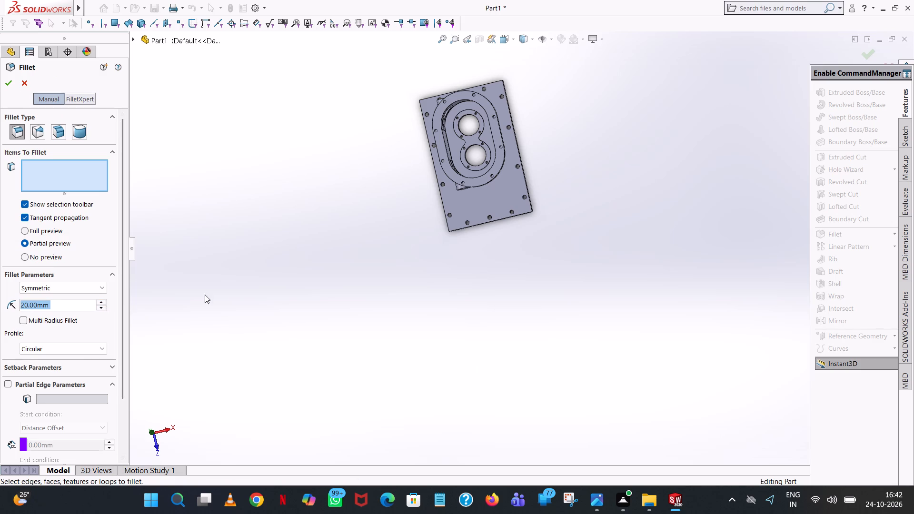
scroll(451, 225, "down", 9)
middle_click_drag(568, 250, 627, 151)
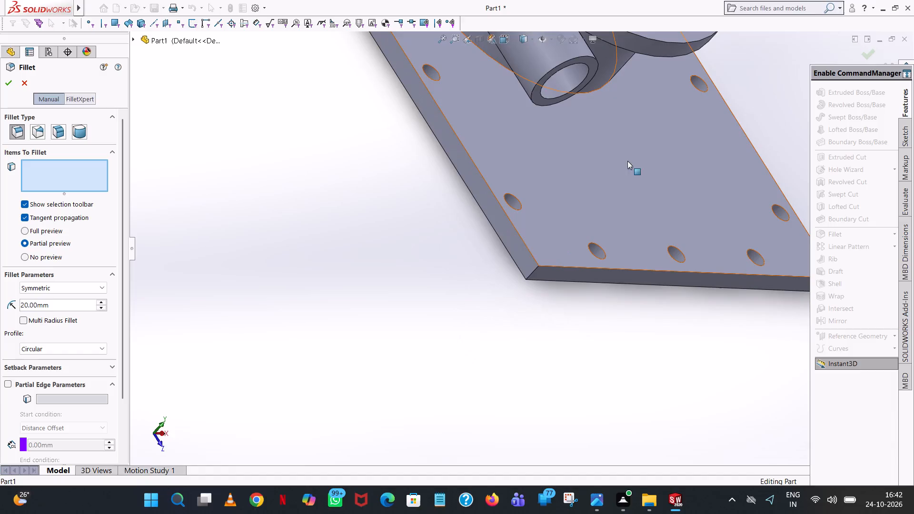
left_click(534, 270)
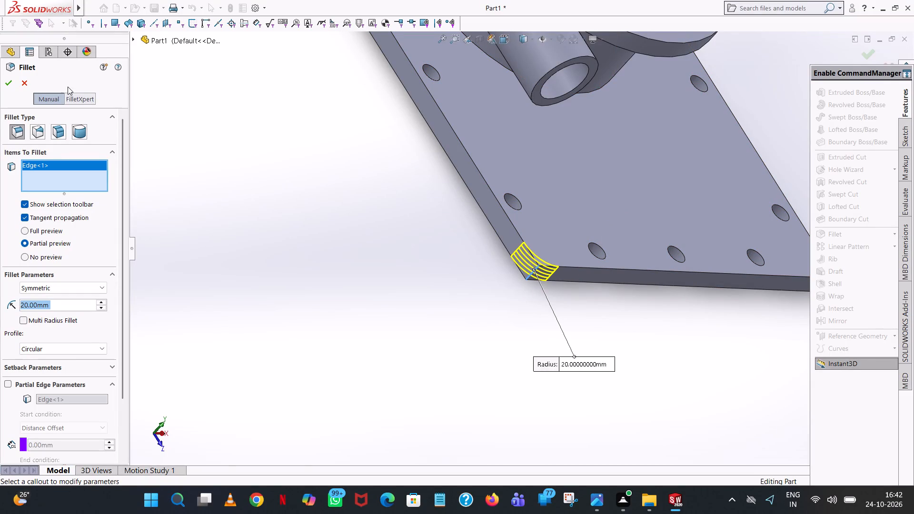
left_click(8, 81)
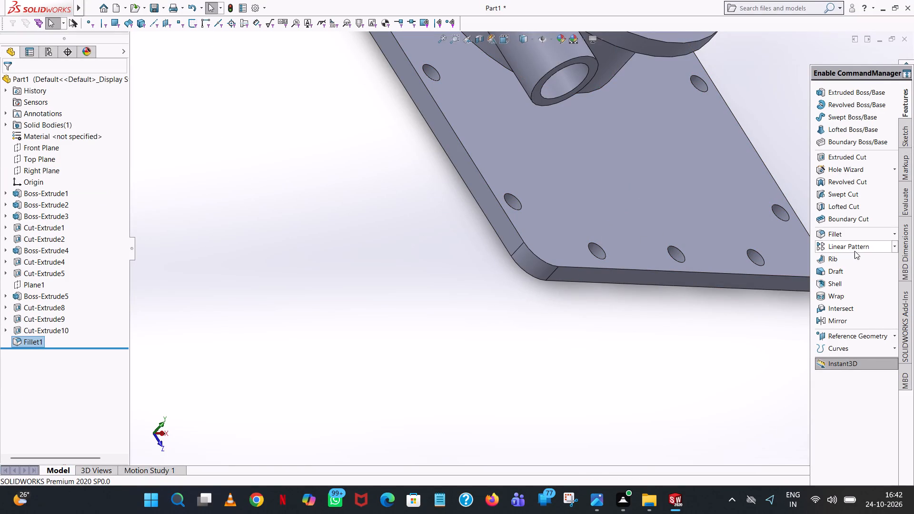
Fillet the base plate's lower-right vertical corner edge with a 20 mm radius.
left_click(844, 239)
scroll(710, 312, "up", 8)
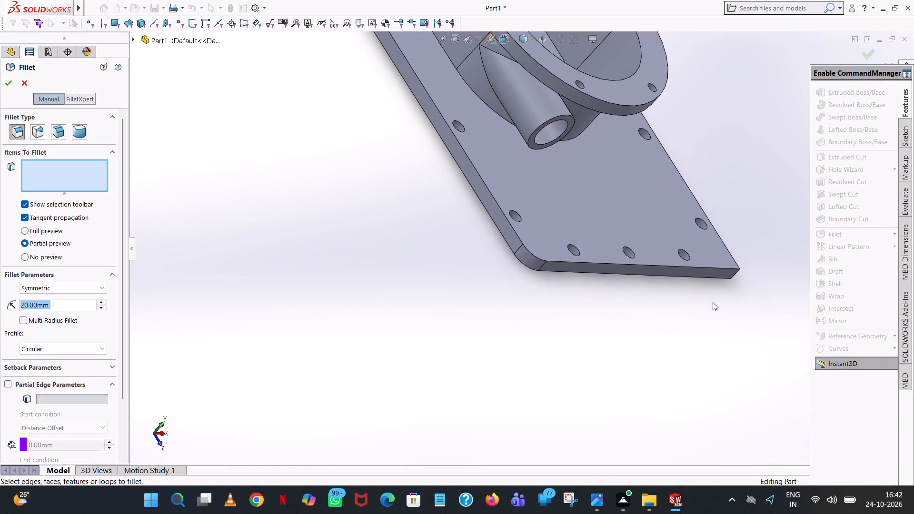
scroll(713, 302, "up", 1)
middle_click_drag(713, 302, 602, 280)
scroll(590, 268, "down", 5)
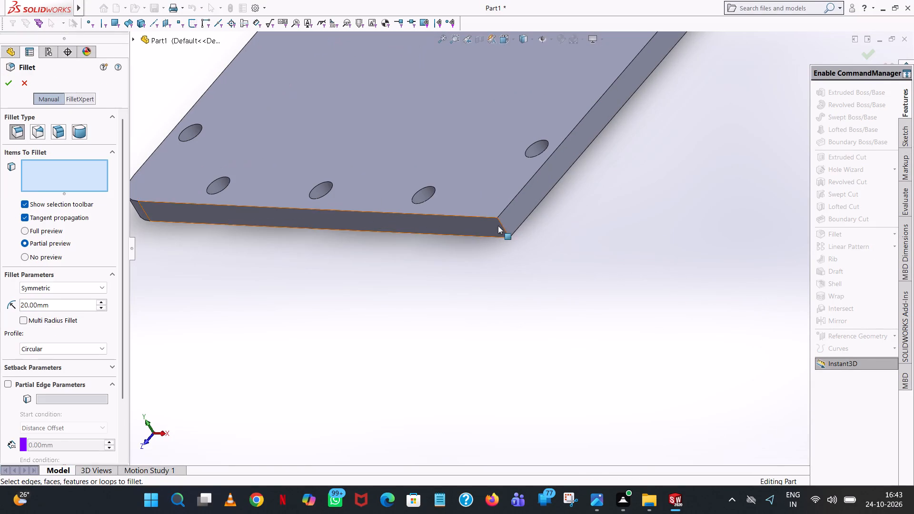
left_click(498, 221)
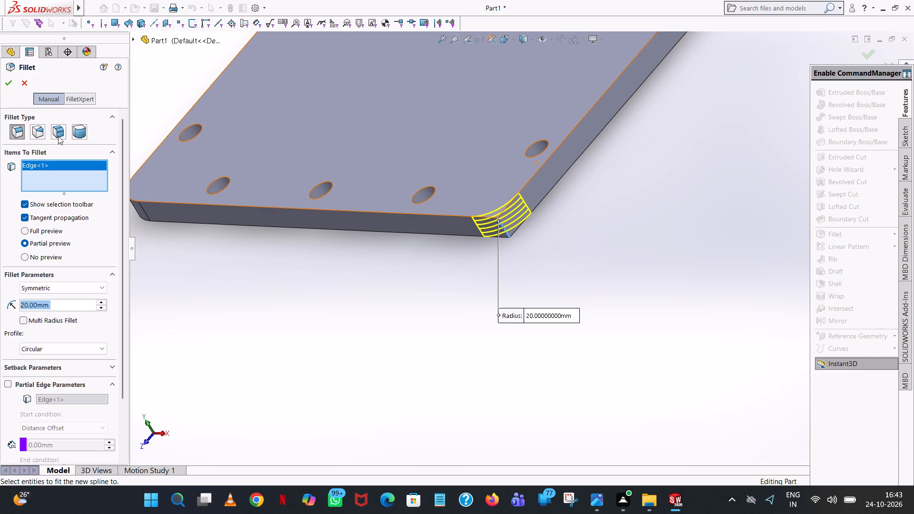
left_click(8, 80)
Fillet the base plate's upper-right vertical corner edge, at the flange end, with a 20 mm radius.
scroll(616, 162, "up", 4)
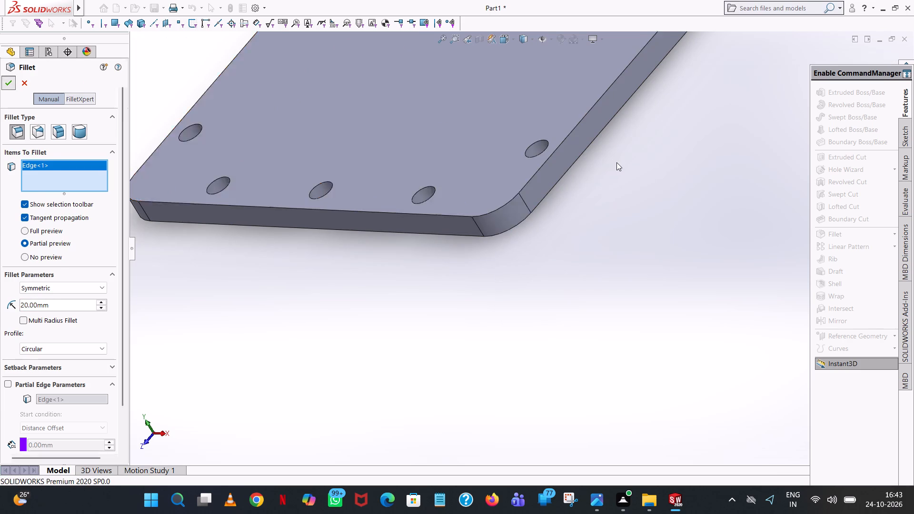
scroll(616, 162, "up", 2)
left_click(830, 238)
scroll(647, 160, "up", 7)
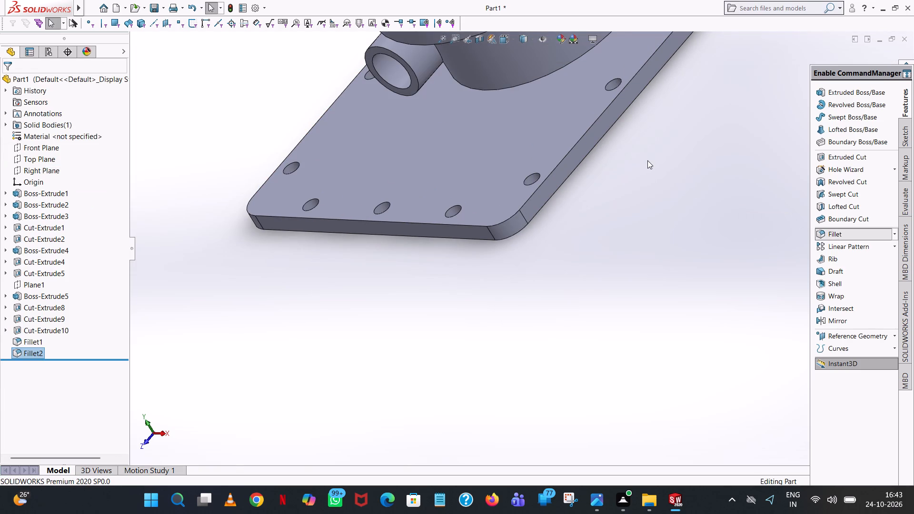
scroll(659, 103, "up", 5)
scroll(664, 85, "down", 1)
middle_click_drag(664, 85, 652, 212)
middle_click_drag(652, 212, 633, 244)
scroll(622, 202, "down", 6)
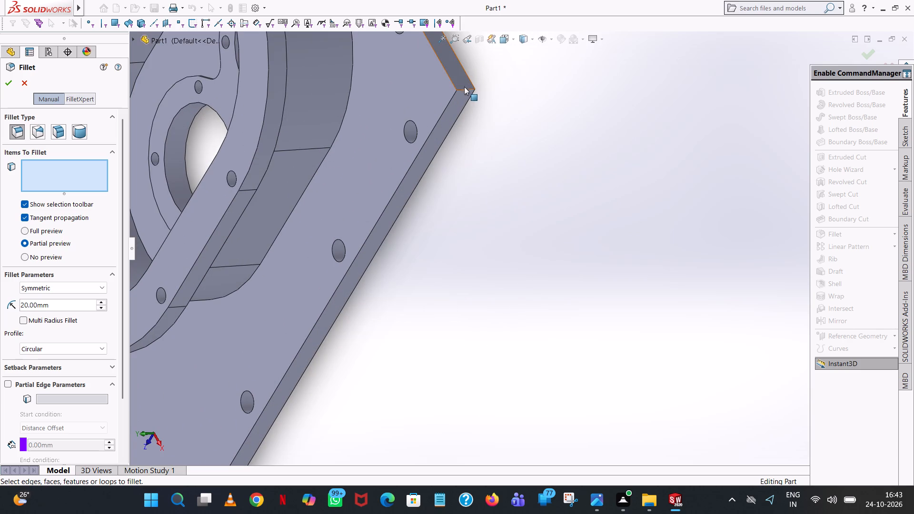
left_click(464, 89)
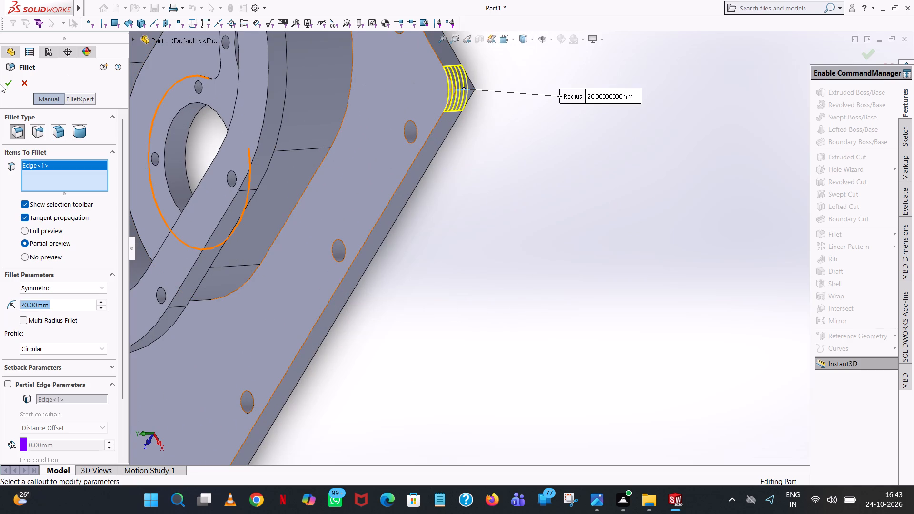
left_click(8, 83)
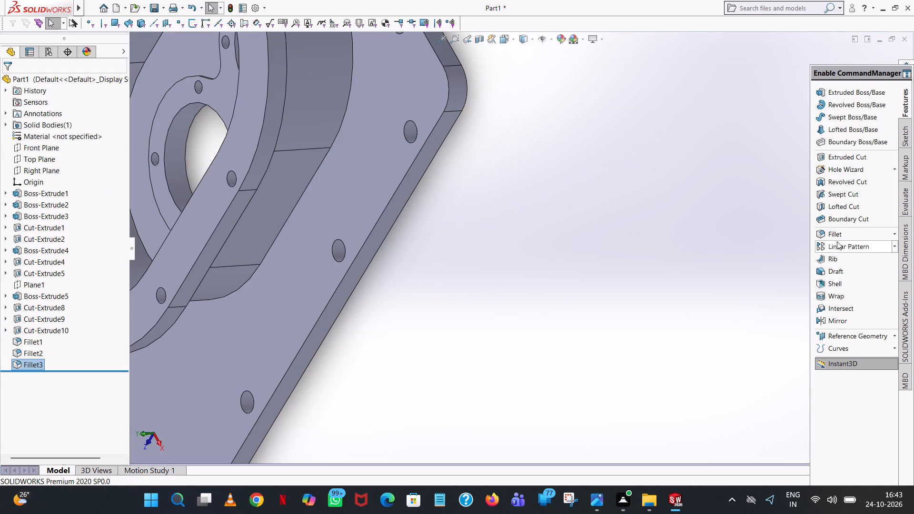
Fillet the remaining upper-left vertical corner edge of the base plate with a 20 mm radius.
left_click(835, 235)
scroll(611, 148, "up", 12)
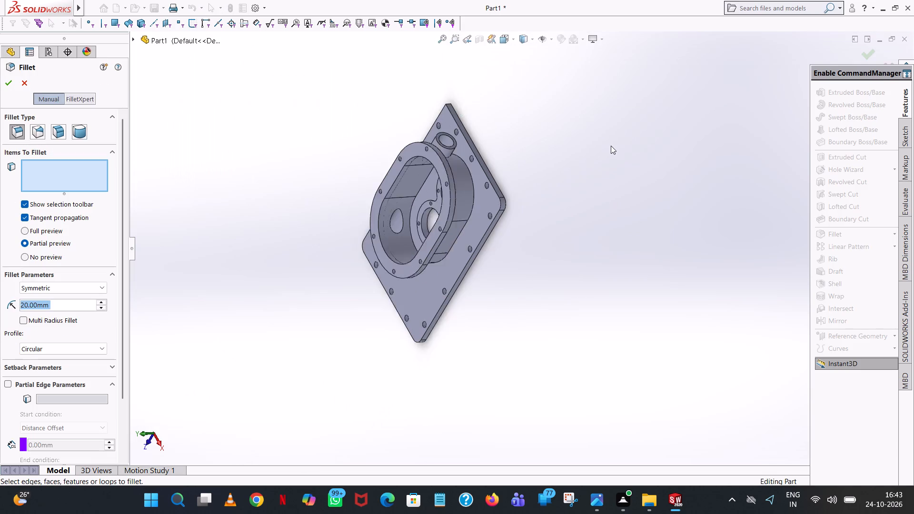
scroll(611, 146, "up", 2)
middle_click_drag(497, 154, 535, 297)
scroll(487, 160, "down", 2)
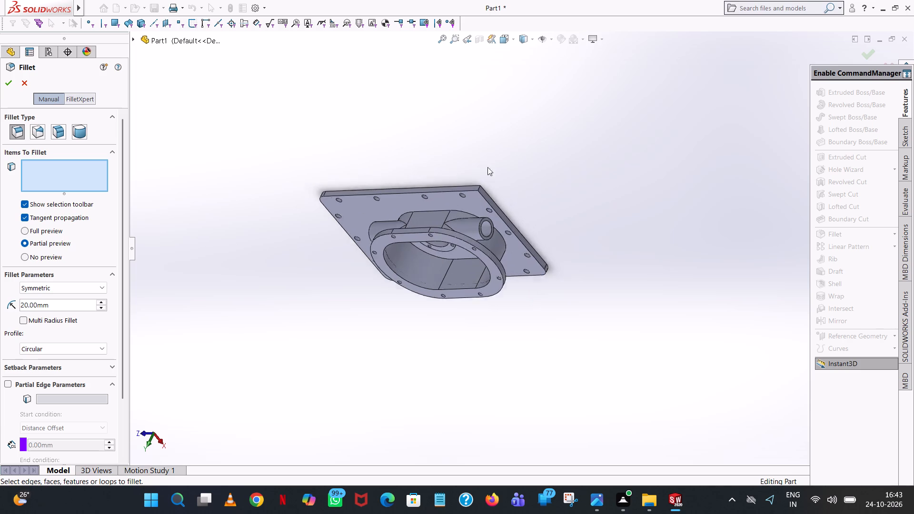
scroll(487, 167, "down", 6)
left_click(479, 286)
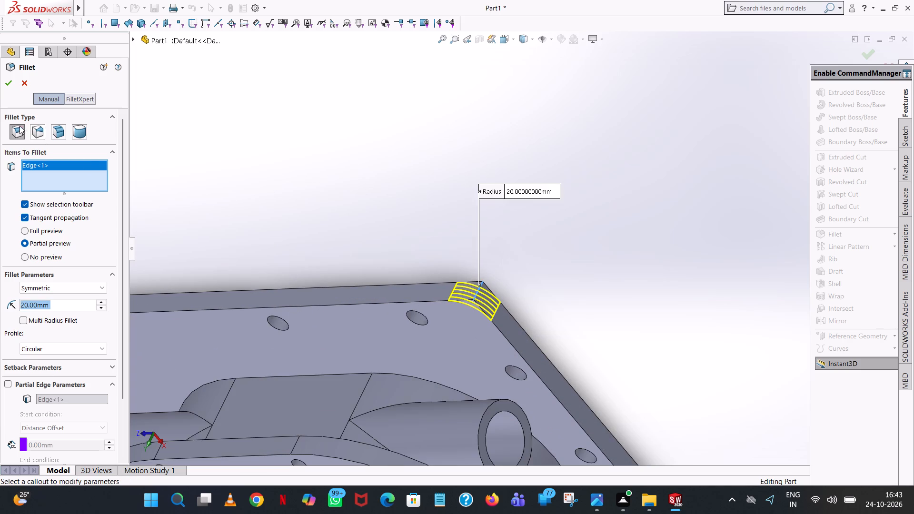
left_click(5, 81)
Apply a white appearance (RGB 255, 255, 255) to the figure-eight boss face around the two bores.
scroll(524, 284, "up", 4)
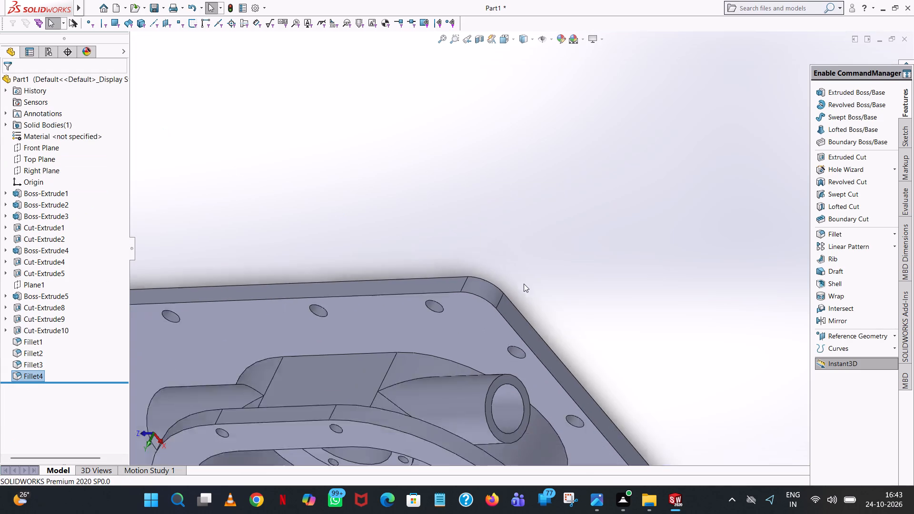
scroll(524, 284, "up", 7)
middle_click_drag(542, 262, 577, 110)
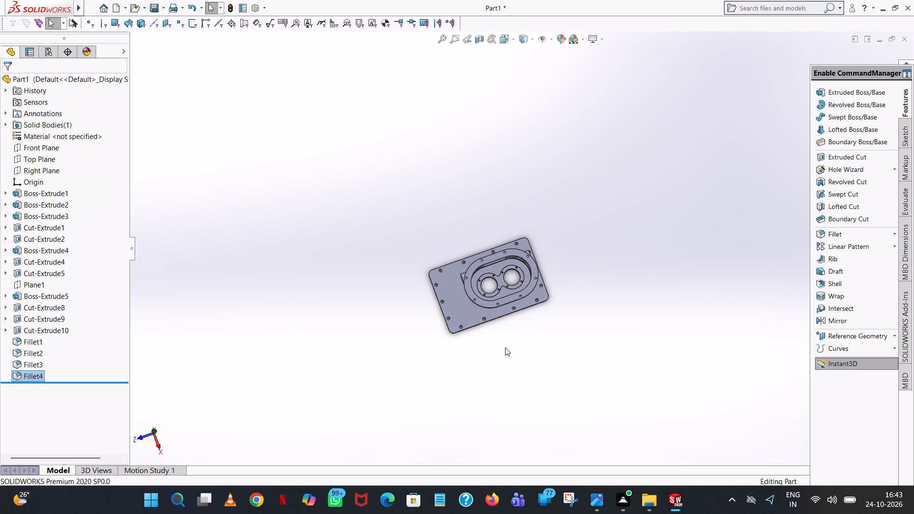
scroll(506, 347, "down", 4)
middle_click_drag(506, 347, 600, 419)
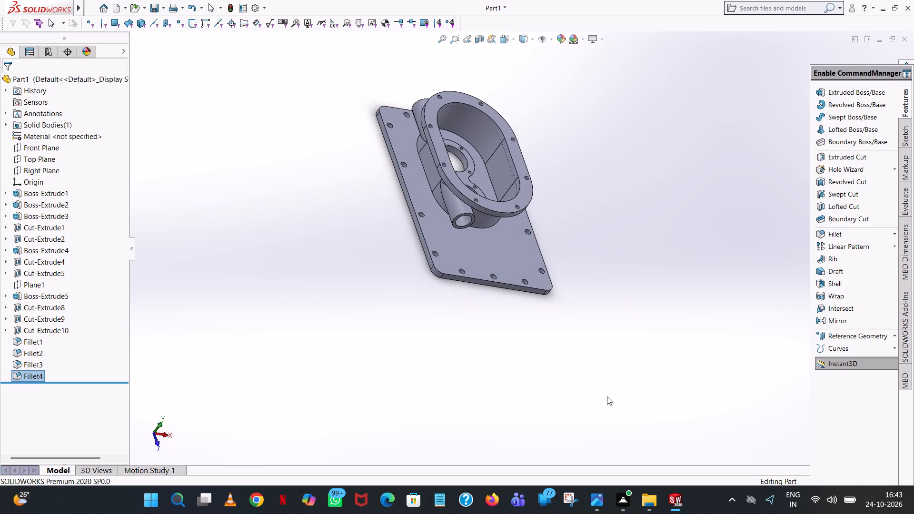
middle_click_drag(622, 228, 575, 360)
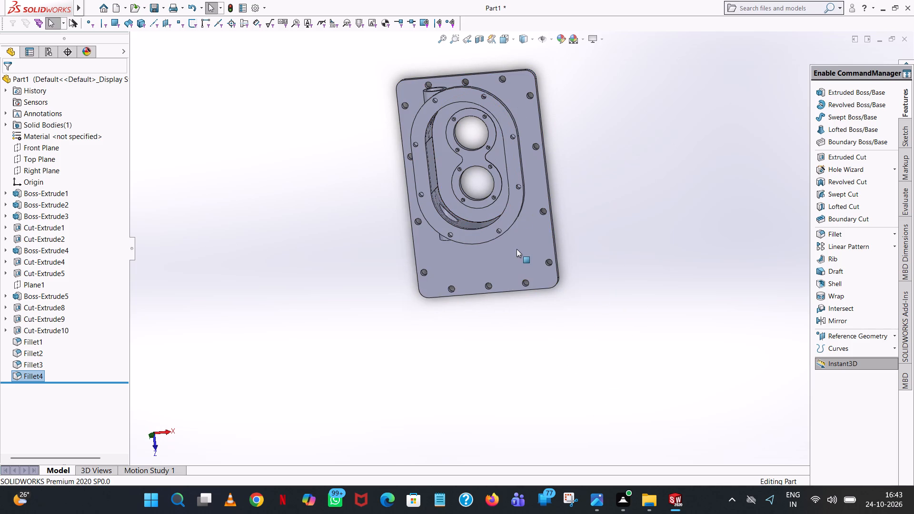
right_click(475, 157)
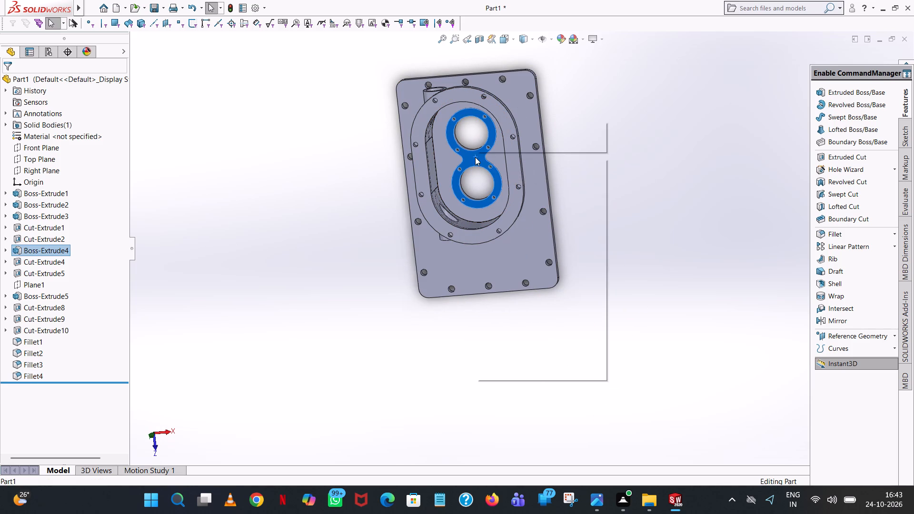
left_click(554, 130)
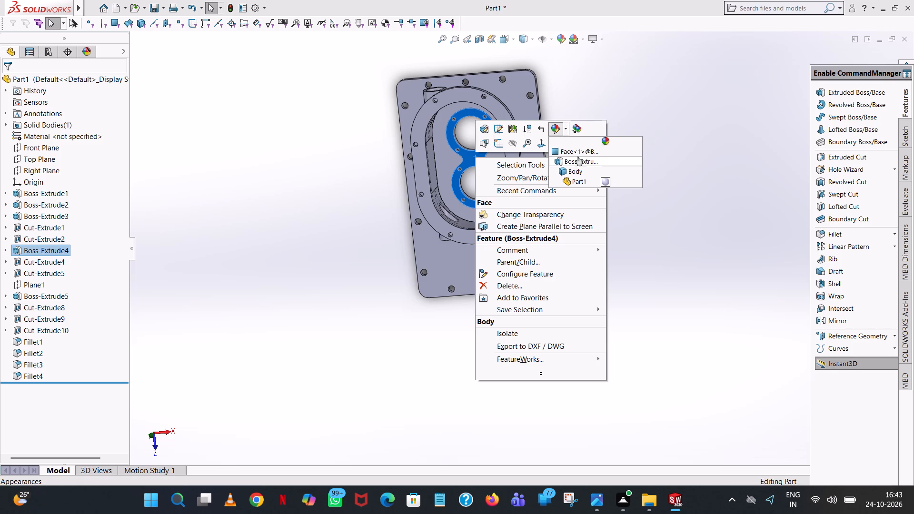
left_click(576, 148)
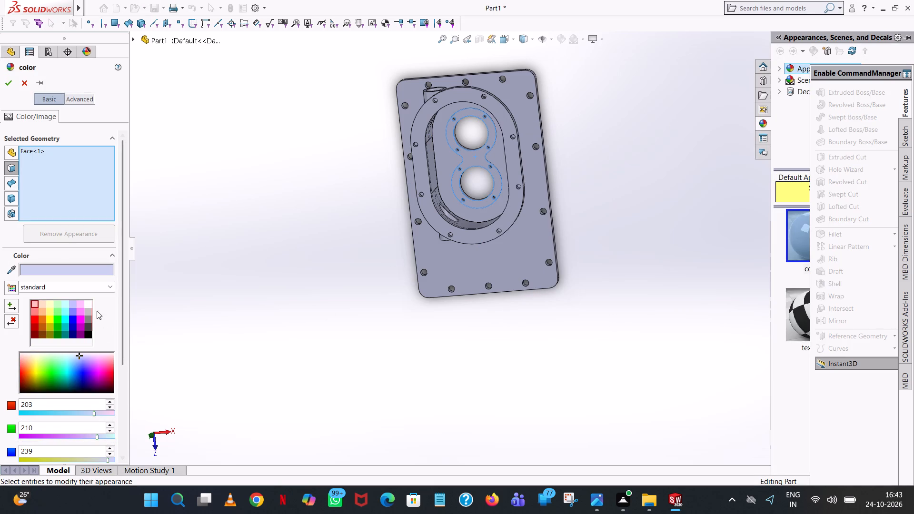
left_click(87, 304)
left_click(5, 83)
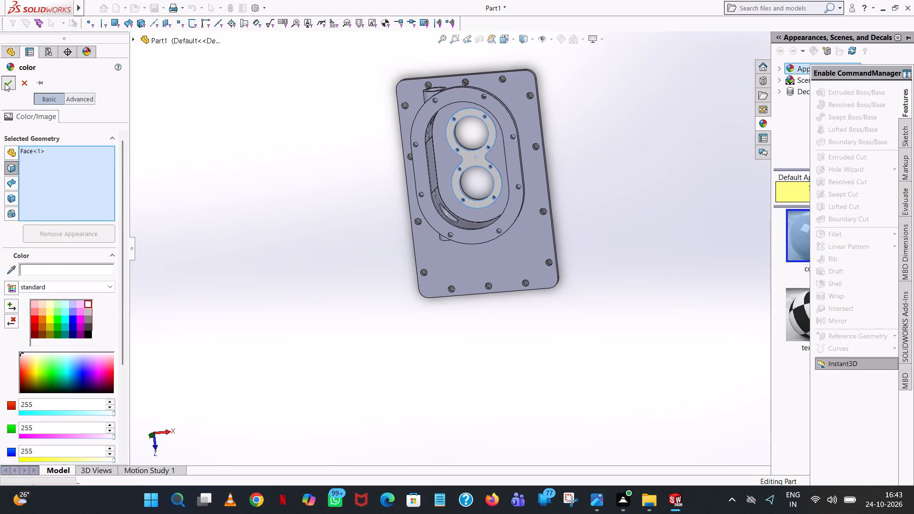
middle_click_drag(352, 358, 375, 278)
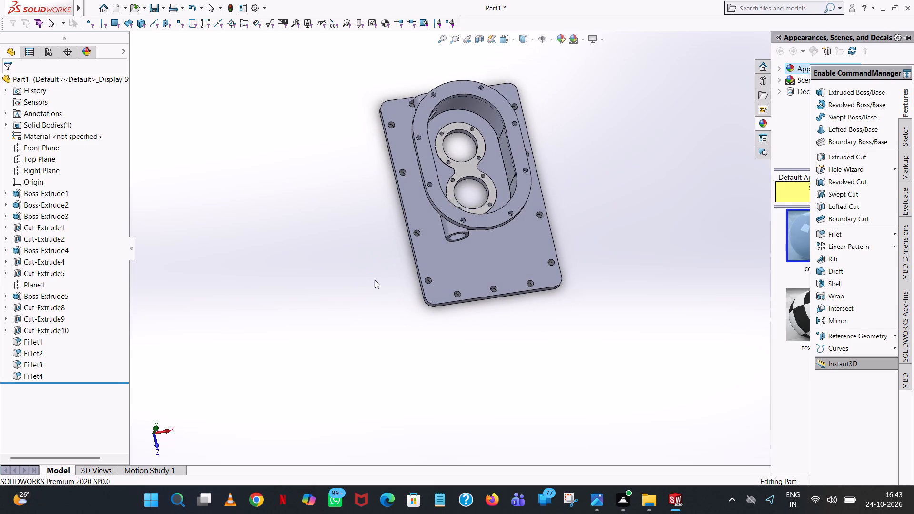
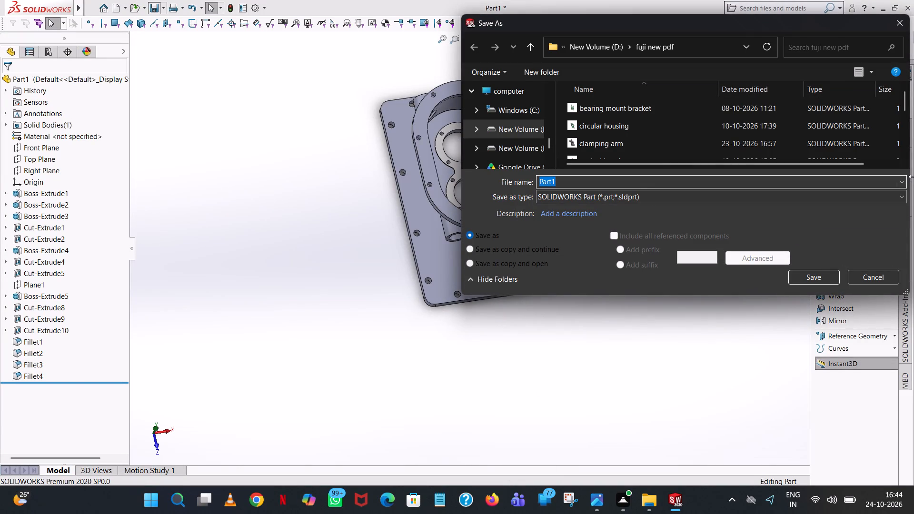
Save the model as an Adobe PDF named "housing base" in the "fuji new pdf" folder.
type("housing base")
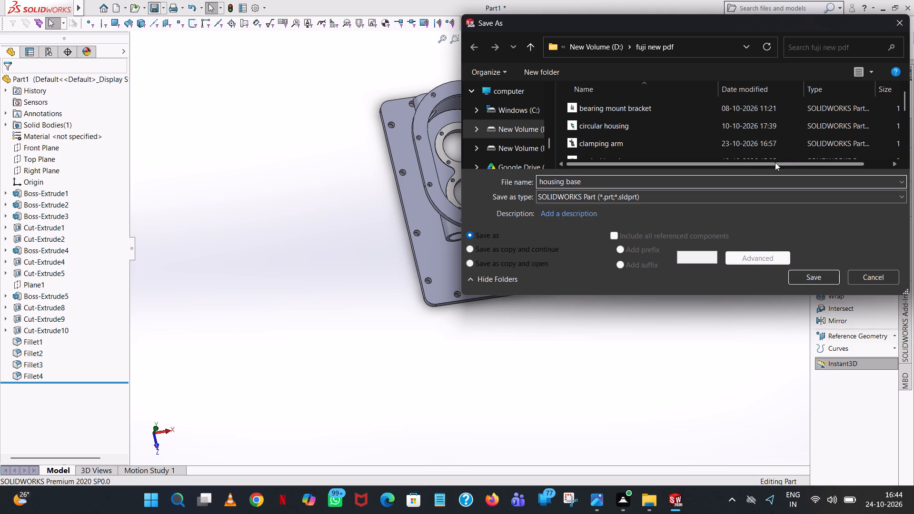
left_click(724, 195)
left_click(685, 82)
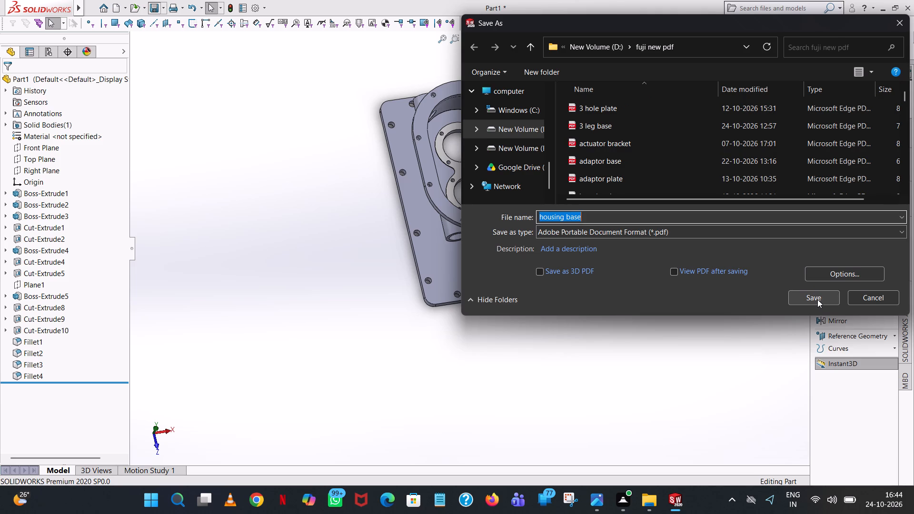
left_click(817, 299)
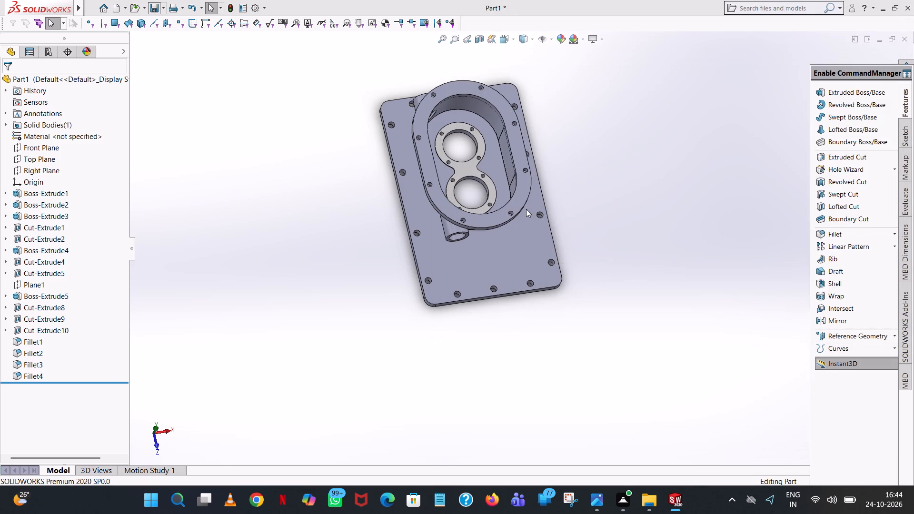
Save the model as a SOLIDWORKS part named "housing base" in the "fuji new design" folder on drive D.
left_click(164, 5)
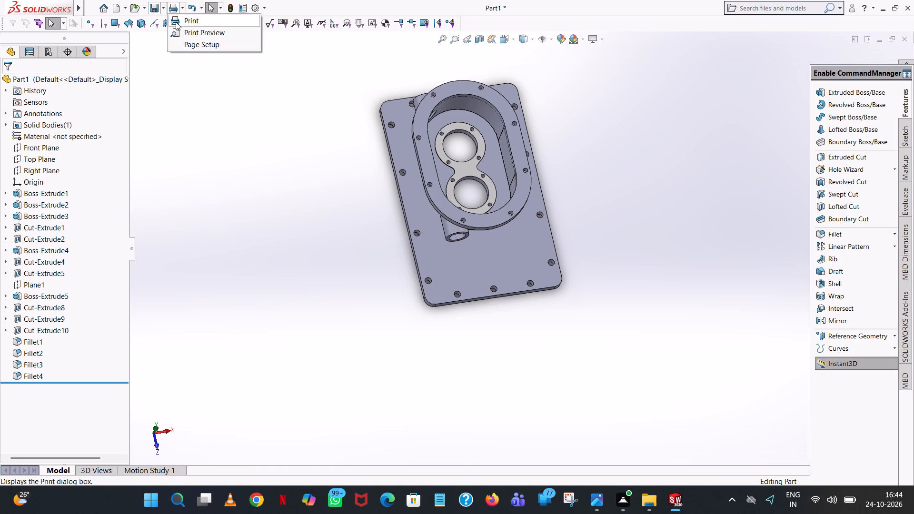
left_click(167, 31)
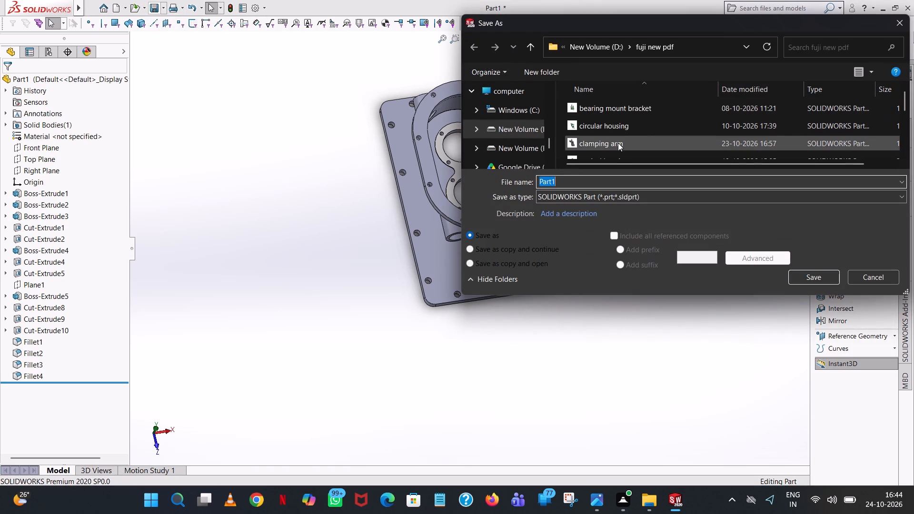
left_click(530, 47)
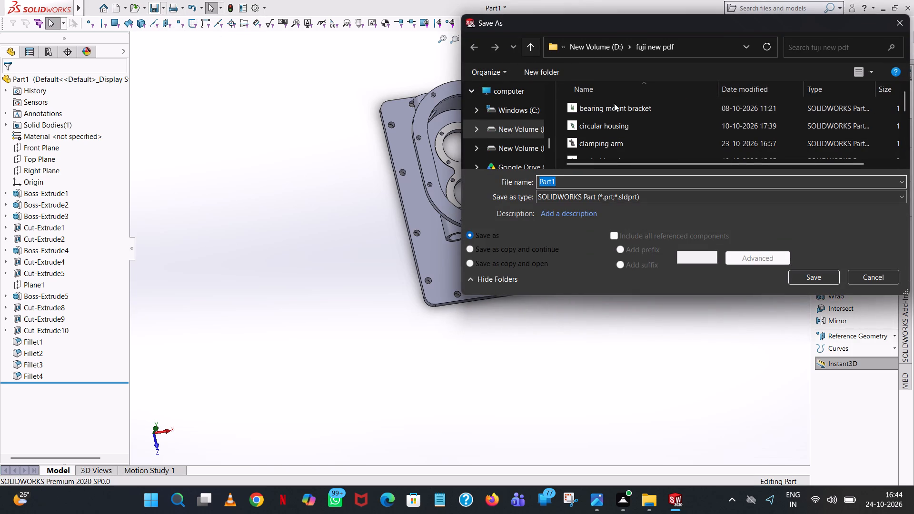
double_click(874, 129)
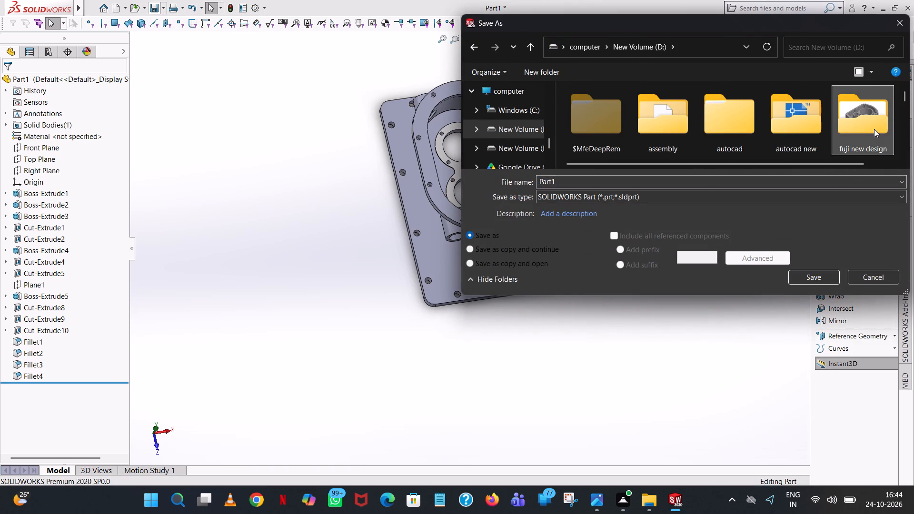
double_click(596, 180)
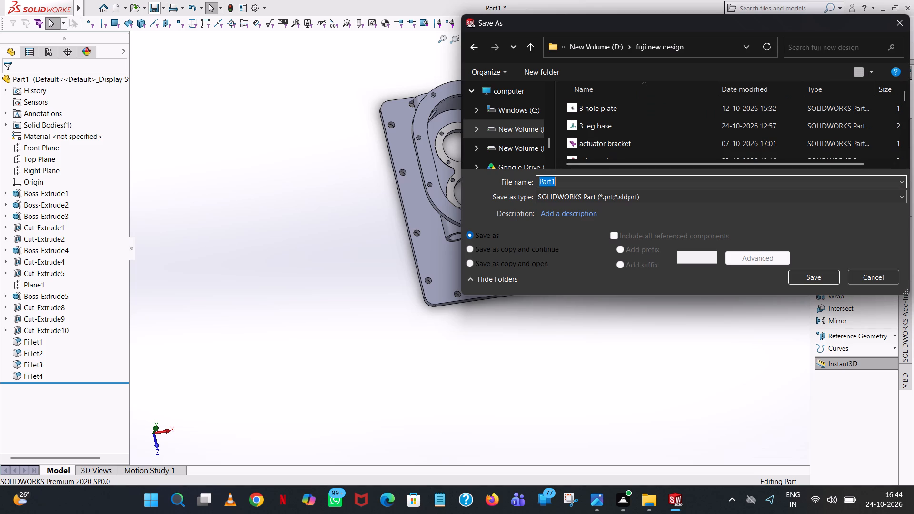
type("housing")
key("space")
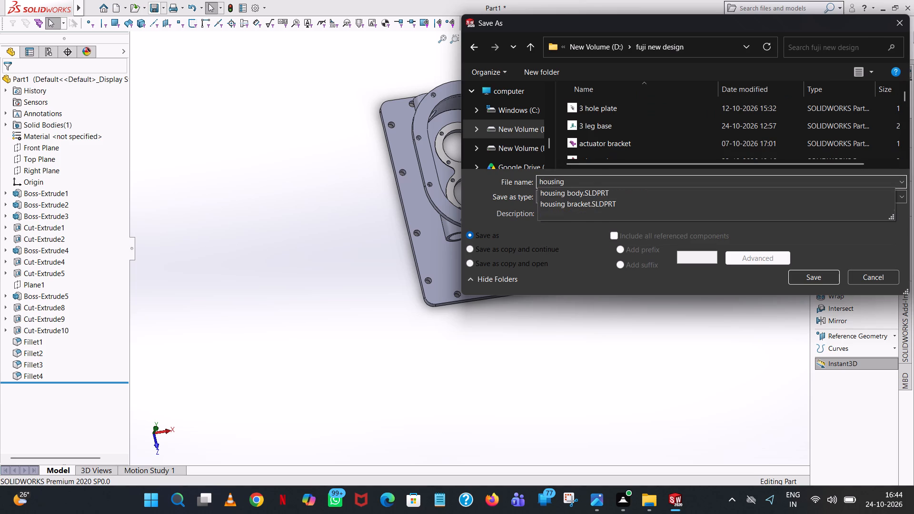
type("base")
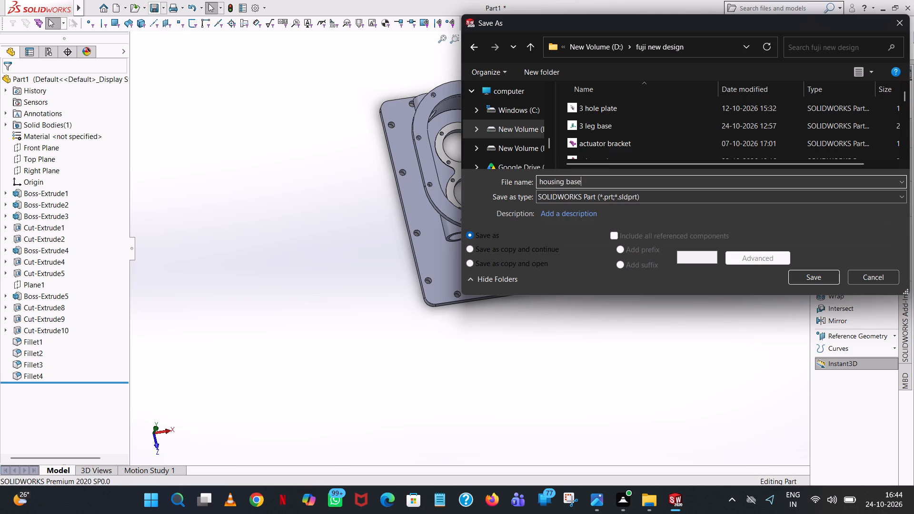
left_click(808, 276)
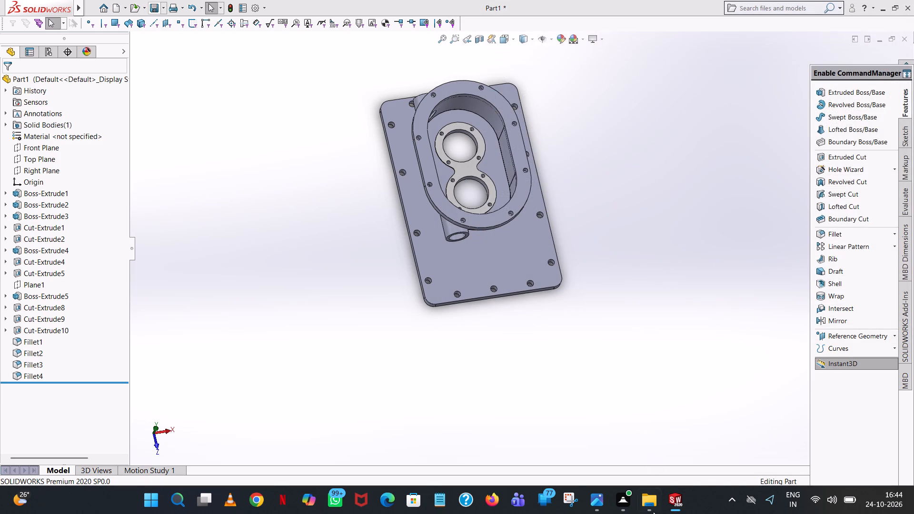